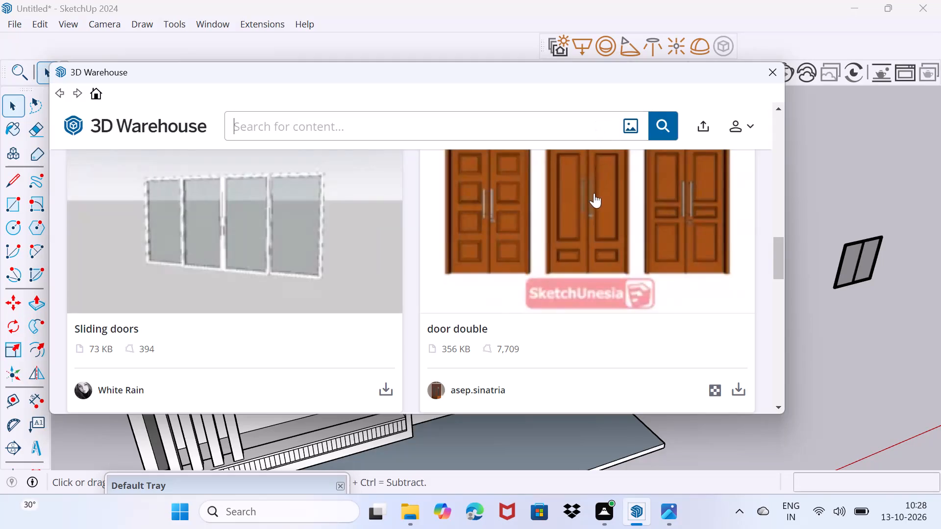
Switch to Google Chrome, open a browser profile and search Google for "telugu to english".
{"action": "left_click", "coordinate": [590, 137]}
{"action": "left_click", "coordinate": [346, 507]}
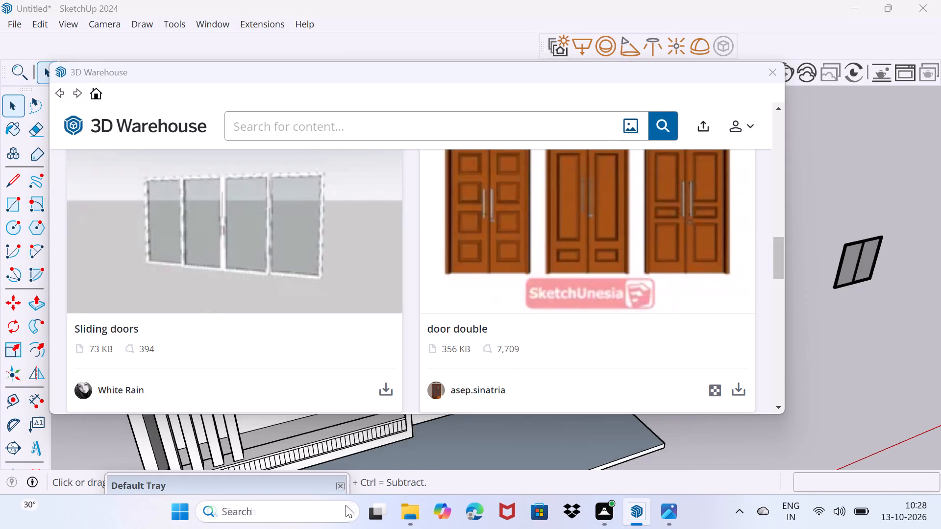
{"action": "left_click", "coordinate": [368, 263]}
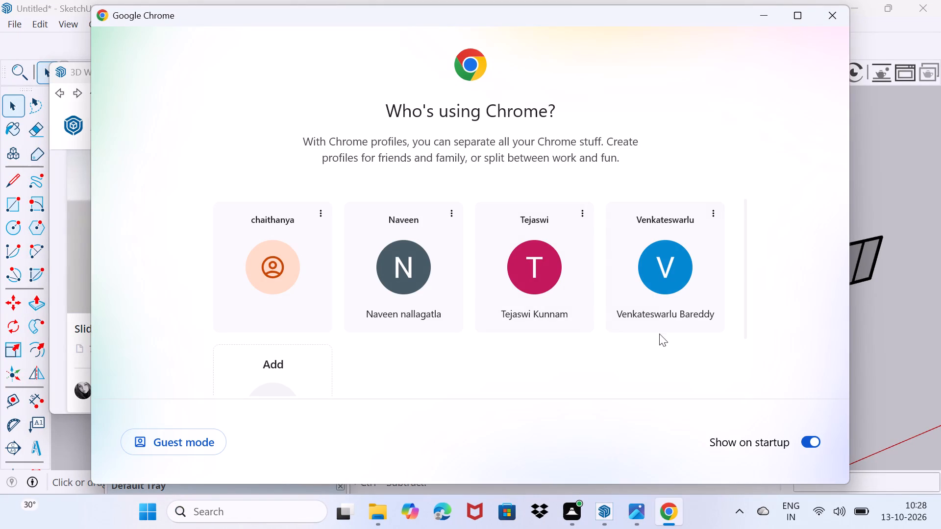
{"action": "left_click", "coordinate": [666, 286]}
{"action": "left_click", "coordinate": [525, 306]}
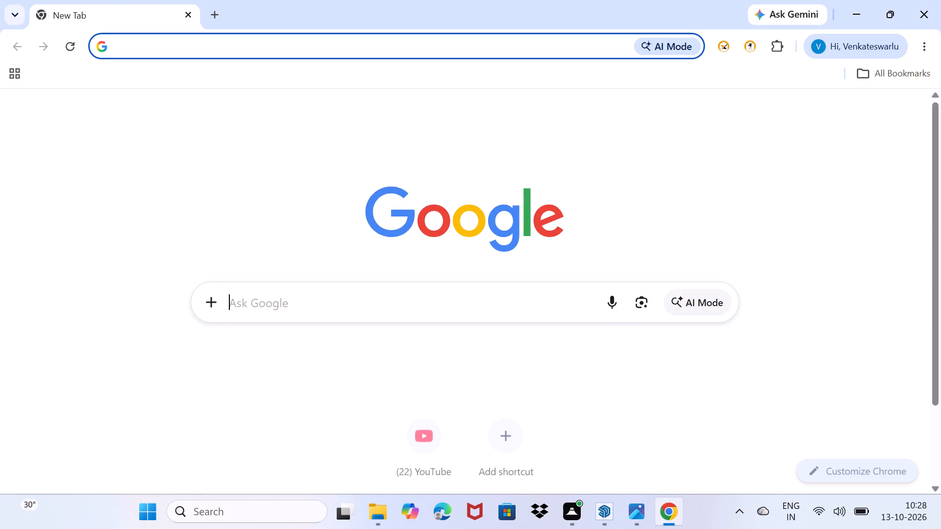
{"action": "left_click", "coordinate": [335, 363]}
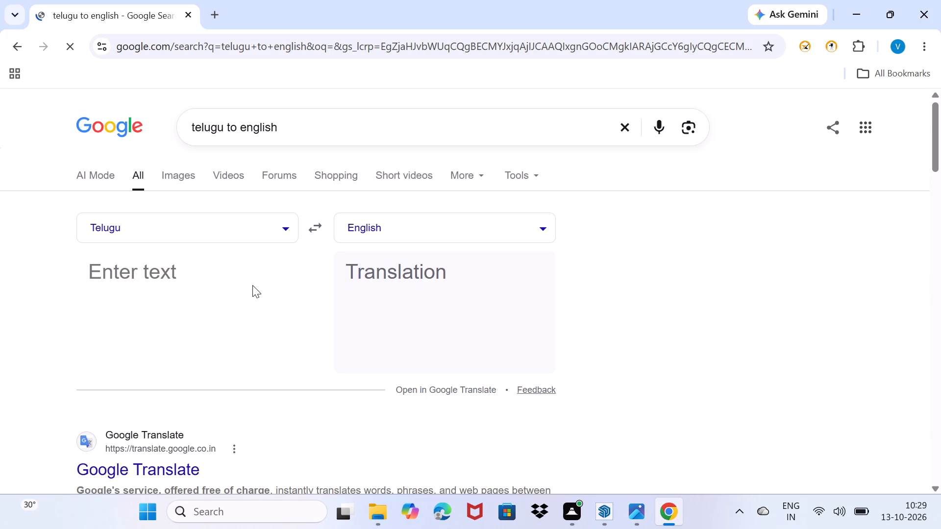
Activate the empty Telugu source text box of the Telugu-to-English translator.
{"action": "left_click", "coordinate": [252, 285]}
{"action": "left_click", "coordinate": [185, 280]}
{"action": "scroll", "coordinate": [307, 323], "scroll_direction": "down", "scroll_amount": 4}
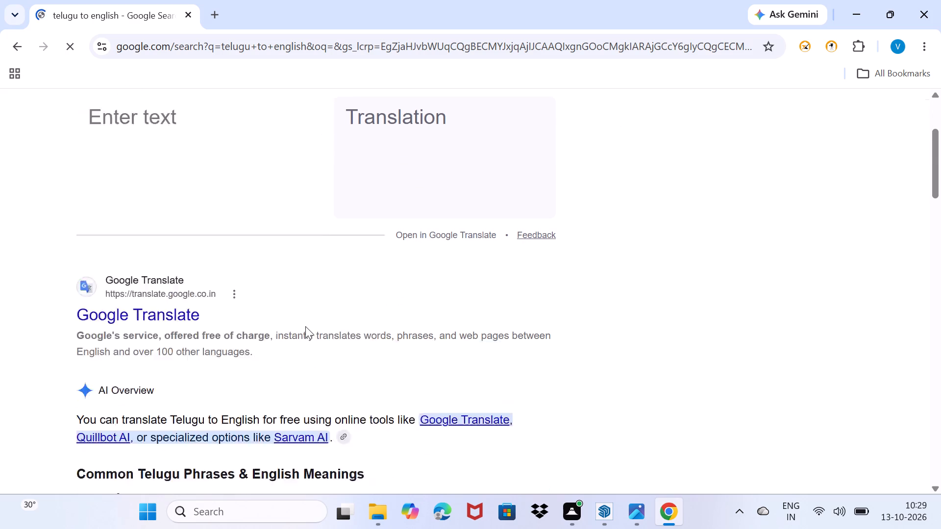
{"action": "scroll", "coordinate": [305, 326], "scroll_direction": "up", "scroll_amount": 6}
{"action": "scroll", "coordinate": [305, 326], "scroll_direction": "down", "scroll_amount": 3}
{"action": "scroll", "coordinate": [305, 326], "scroll_direction": "up", "scroll_amount": 3}
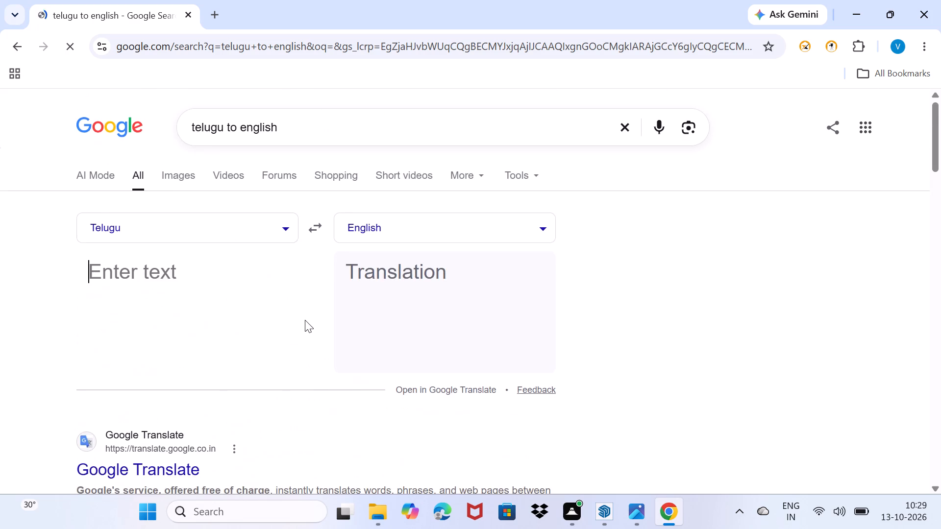
{"action": "scroll", "coordinate": [304, 319], "scroll_direction": "down", "scroll_amount": 2}
{"action": "scroll", "coordinate": [307, 315], "scroll_direction": "up", "scroll_amount": 2}
{"action": "left_click", "coordinate": [410, 277]}
{"action": "left_click", "coordinate": [183, 294]}
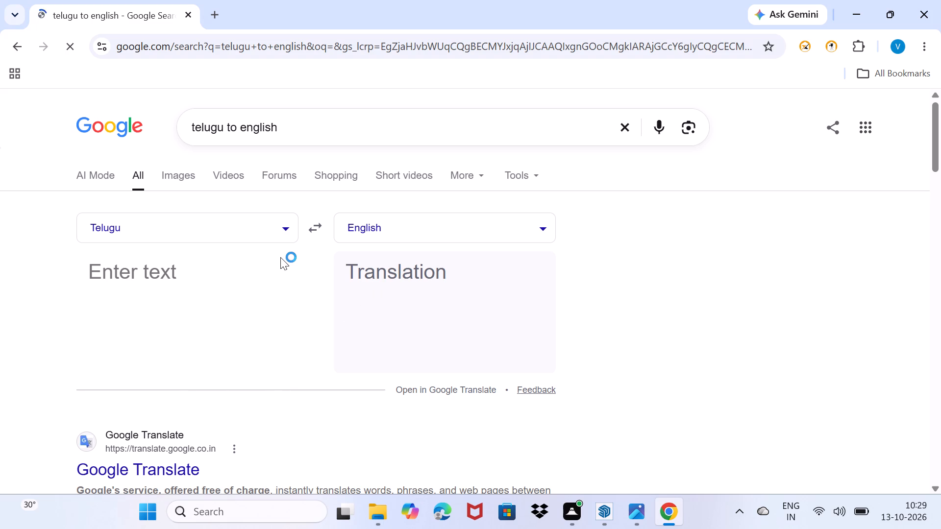
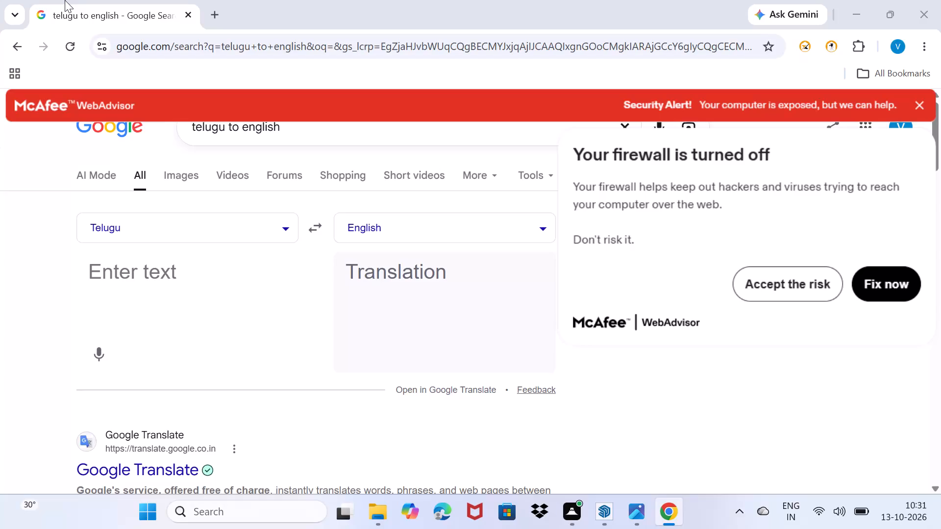
{"action": "scroll", "coordinate": [65, 0], "scroll_direction": "up", "scroll_amount": 1}
{"action": "left_click", "coordinate": [105, 352]}
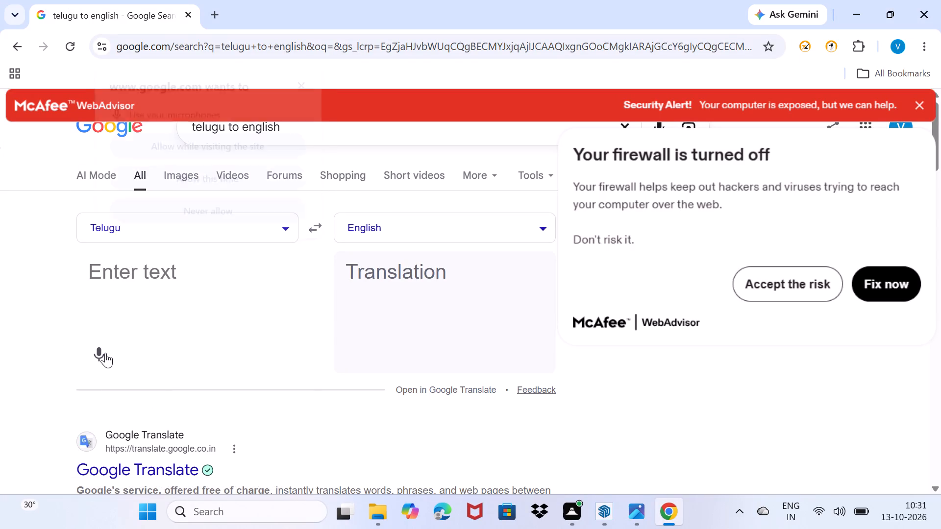
{"action": "left_click", "coordinate": [249, 184]}
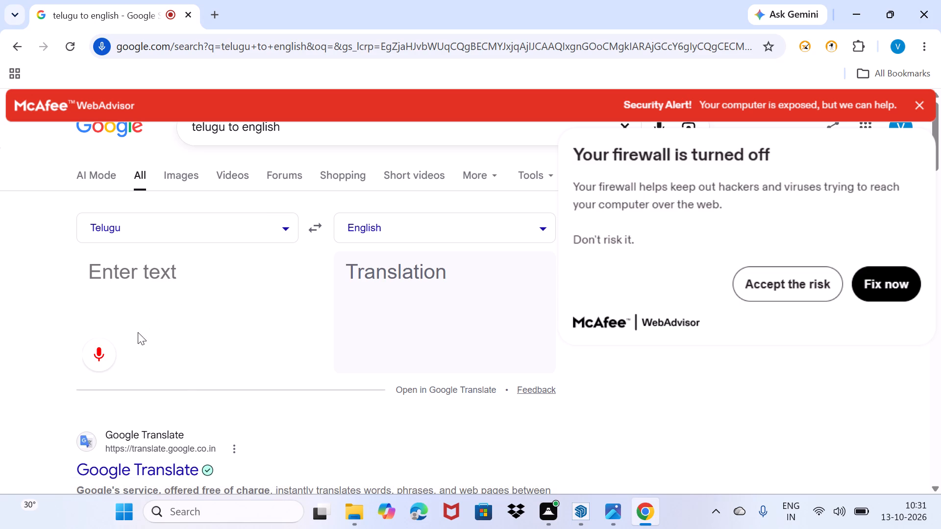
{"action": "left_click", "coordinate": [94, 354]}
Dismiss the McAfee WebAdvisor firewall alert covering the search page.
{"action": "left_click", "coordinate": [914, 114]}
{"action": "left_click", "coordinate": [921, 103]}
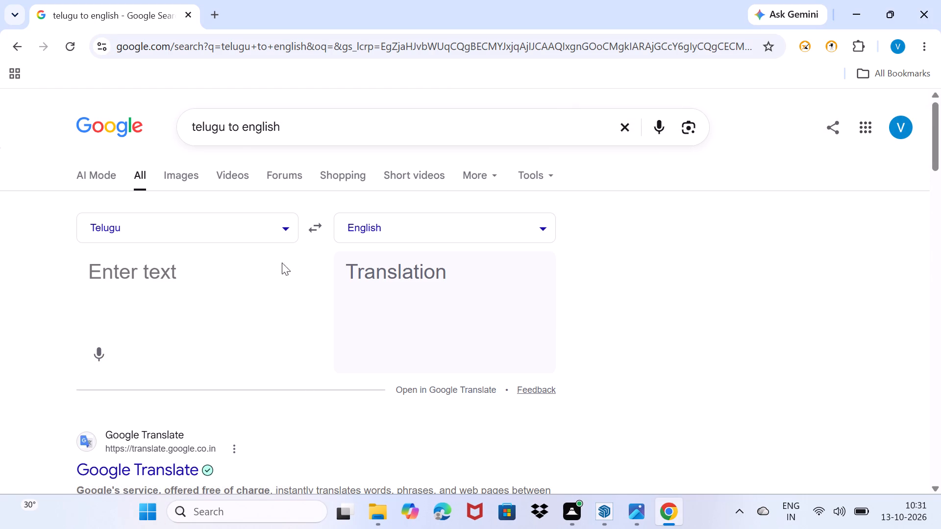
Restart voice input for the Telugu source text in the translator.
{"action": "left_click", "coordinate": [248, 263]}
{"action": "left_click", "coordinate": [101, 352]}
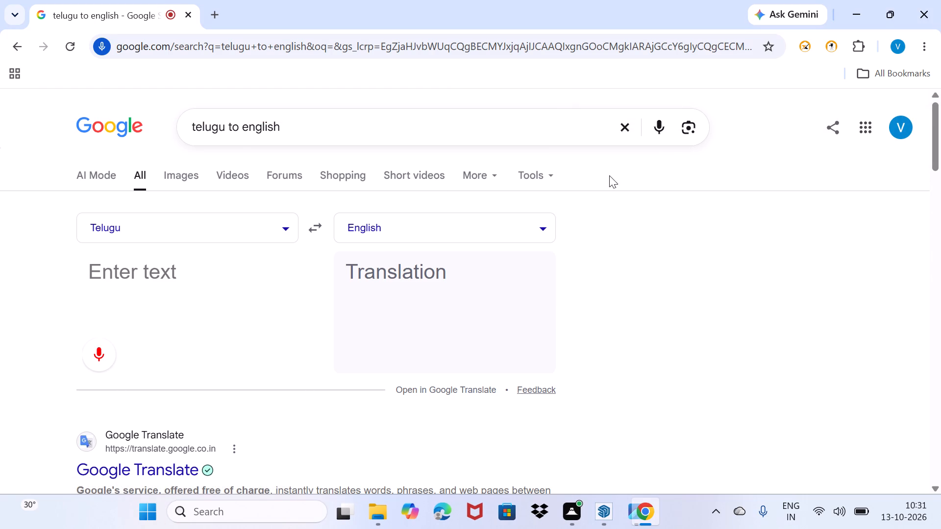
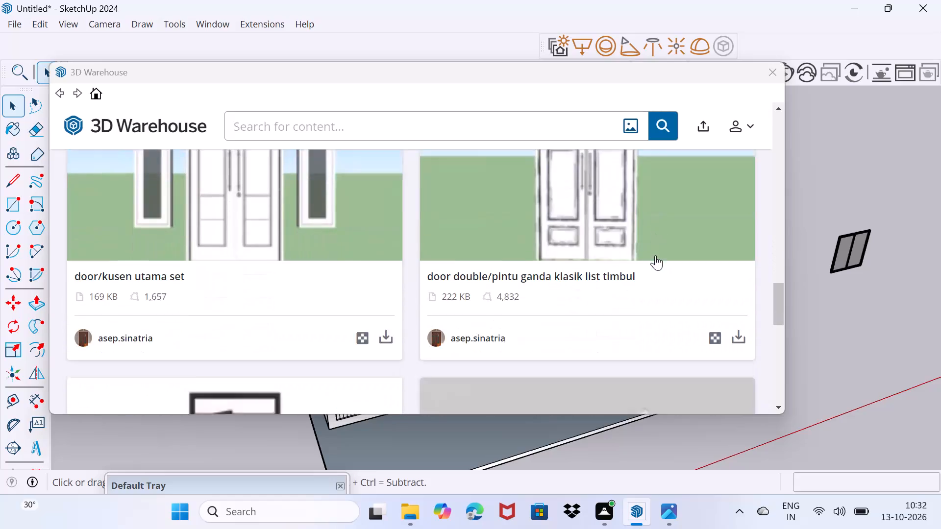
Look through the door models in the DOORS collection for a suitable one.
{"action": "scroll", "coordinate": [655, 255], "scroll_direction": "down", "scroll_amount": 7}
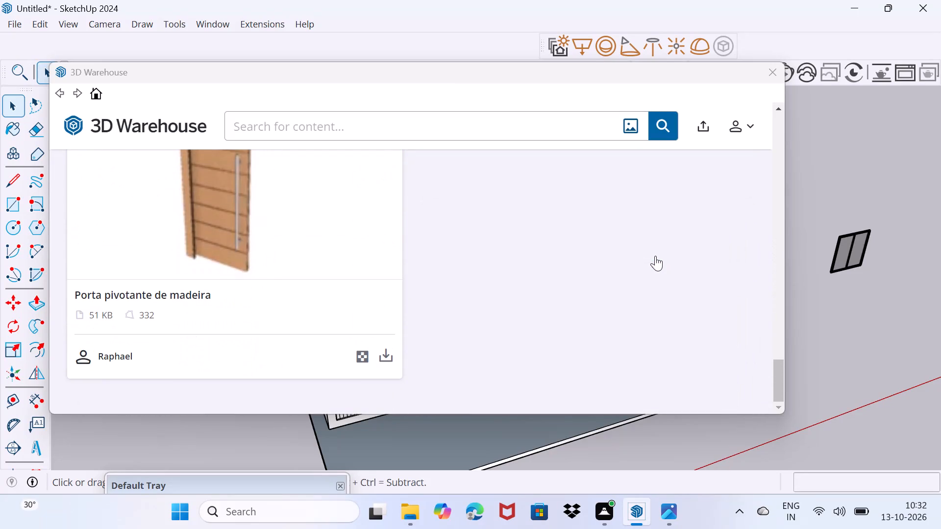
{"action": "scroll", "coordinate": [655, 256], "scroll_direction": "down", "scroll_amount": 4}
{"action": "scroll", "coordinate": [655, 256], "scroll_direction": "up", "scroll_amount": 19}
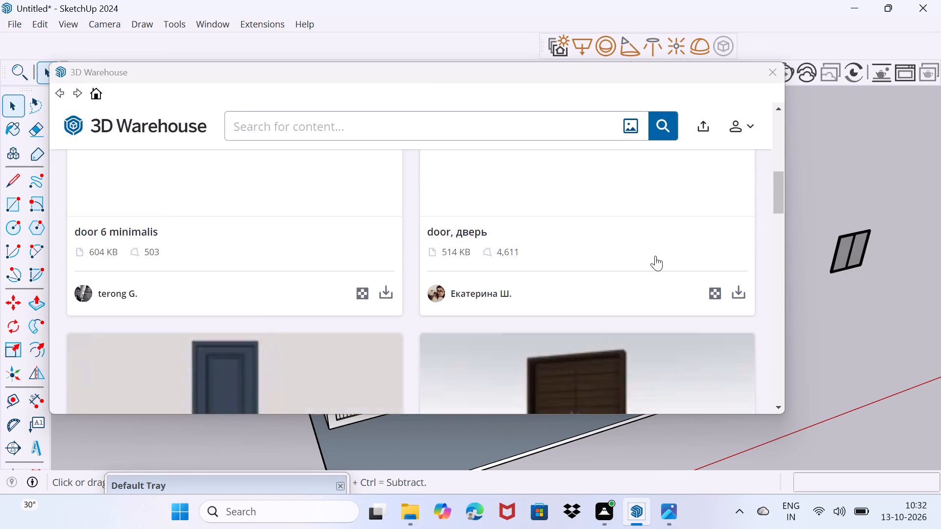
{"action": "scroll", "coordinate": [655, 256], "scroll_direction": "up", "scroll_amount": 11}
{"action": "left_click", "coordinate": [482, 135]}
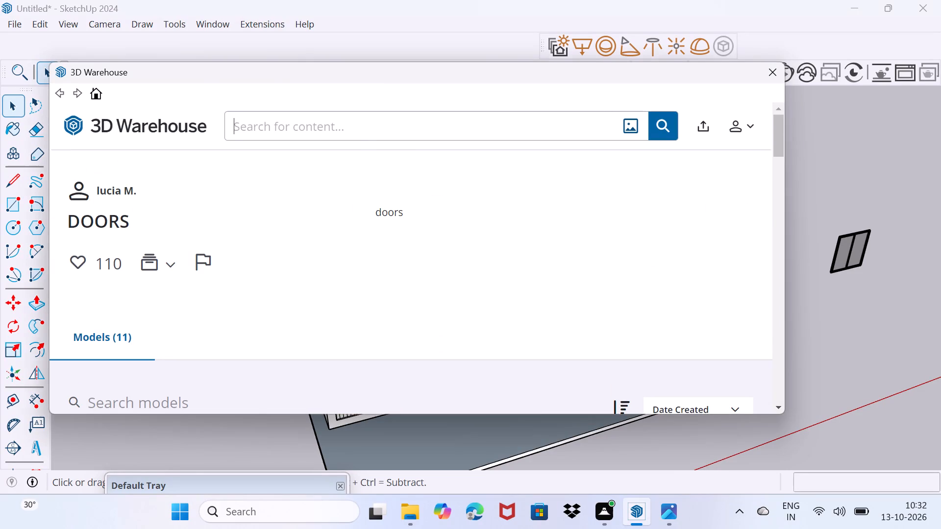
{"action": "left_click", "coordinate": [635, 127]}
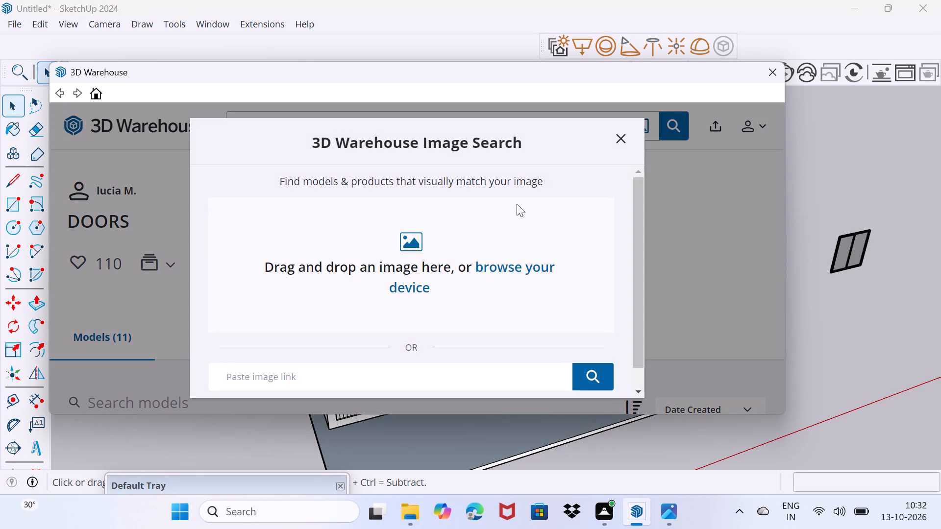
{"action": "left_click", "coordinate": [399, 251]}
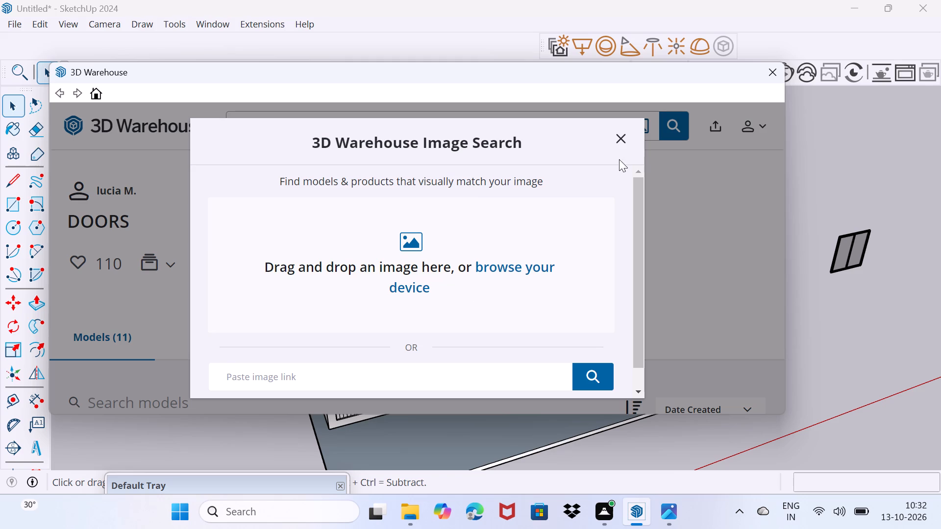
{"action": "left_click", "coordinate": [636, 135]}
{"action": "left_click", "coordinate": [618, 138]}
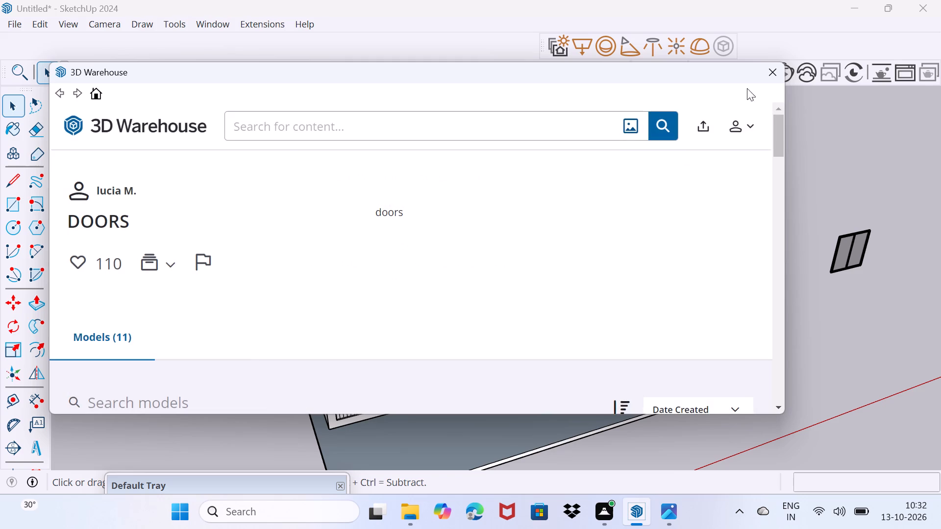
Close the 3D Warehouse window to return to the building model.
{"action": "left_click", "coordinate": [770, 81]}
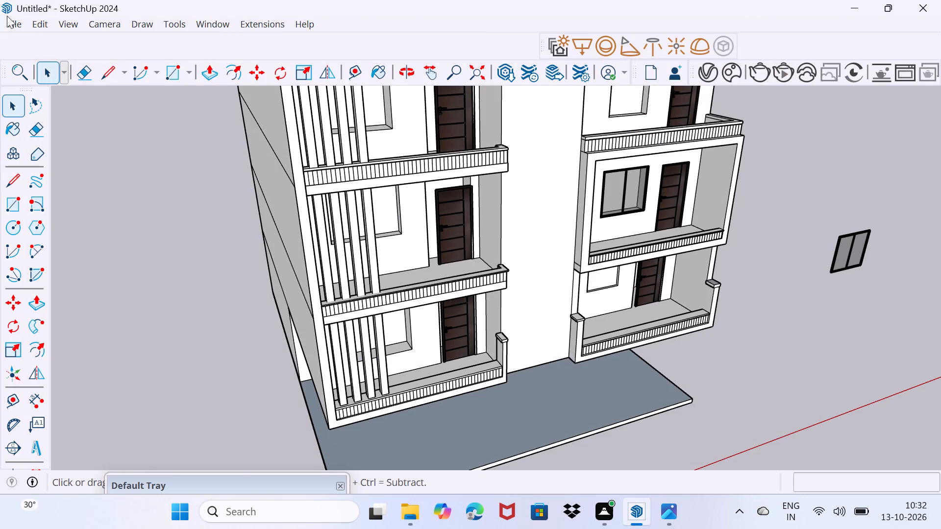
Import the curtain model named 8 from the Downloads folder.
{"action": "left_click", "coordinate": [13, 19]}
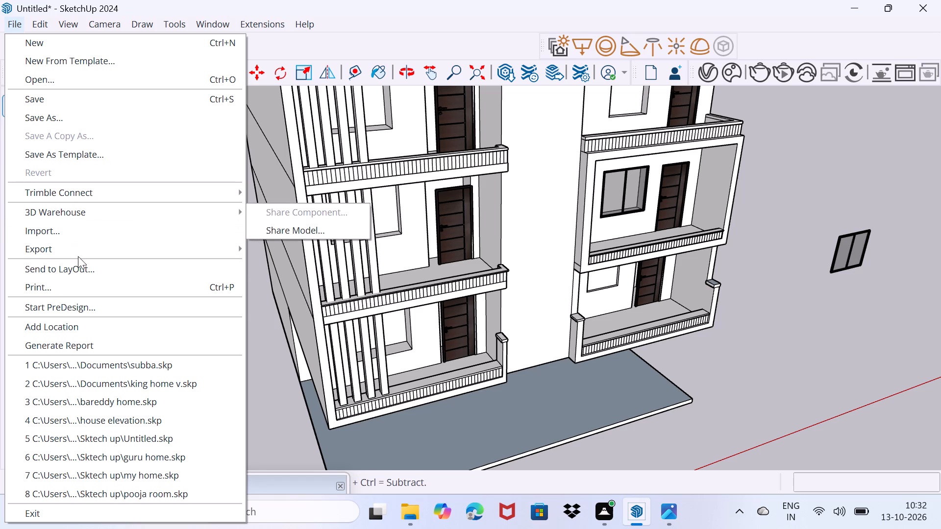
{"action": "left_click", "coordinate": [93, 231]}
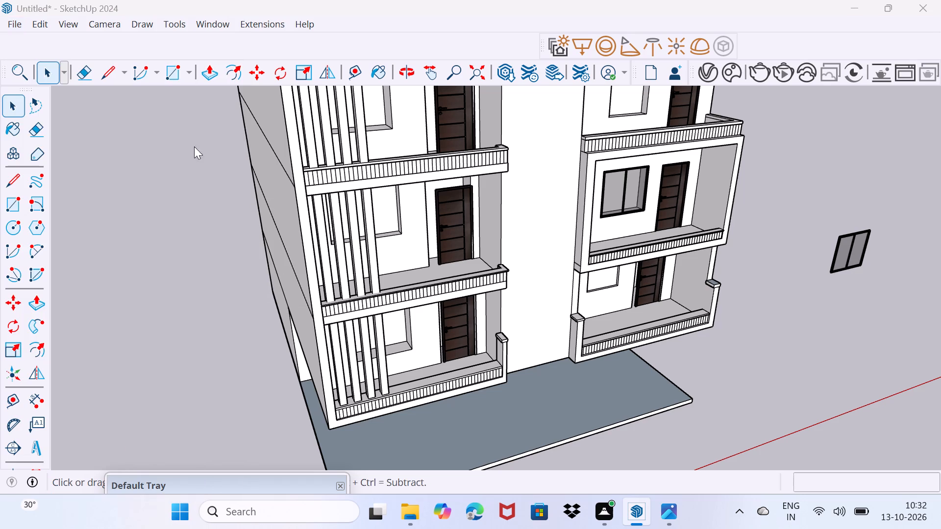
{"action": "scroll", "coordinate": [246, 163], "scroll_direction": "down", "scroll_amount": 9}
{"action": "left_click", "coordinate": [79, 192]}
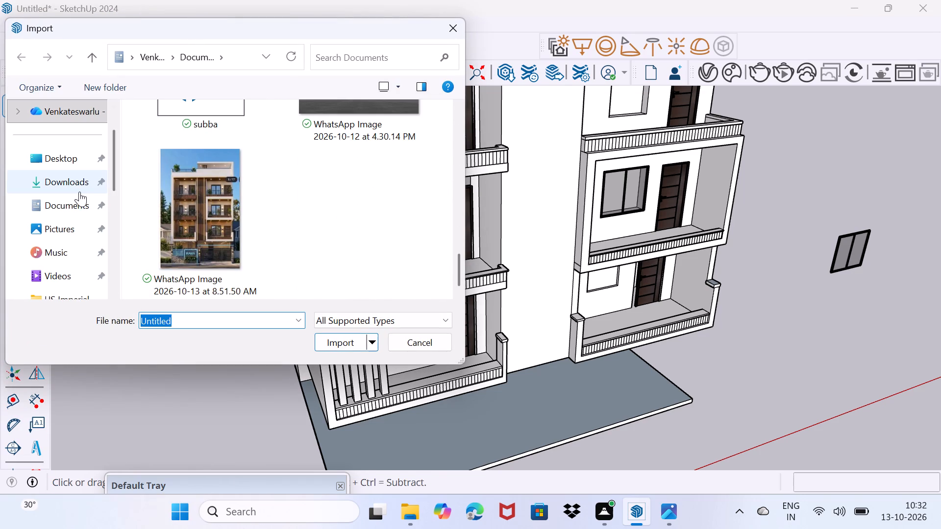
{"action": "scroll", "coordinate": [201, 232], "scroll_direction": "down", "scroll_amount": 13}
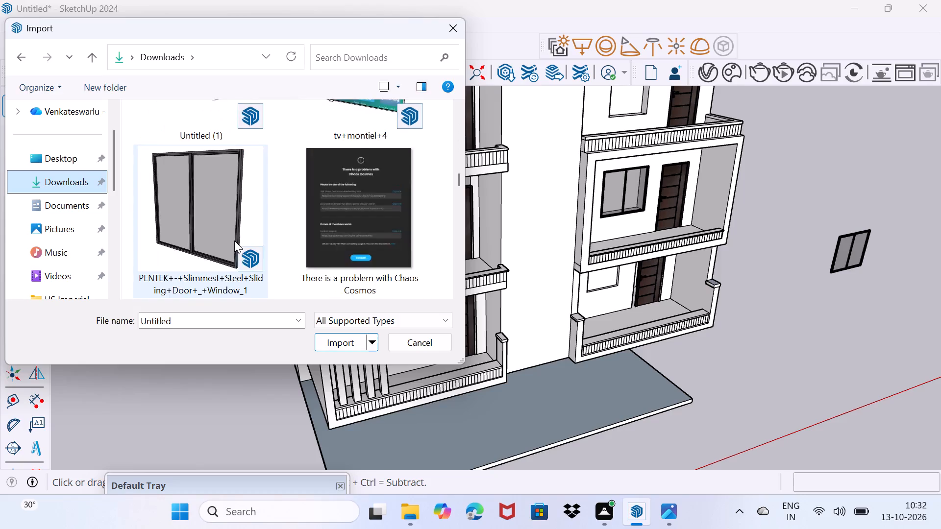
{"action": "scroll", "coordinate": [234, 240], "scroll_direction": "down", "scroll_amount": 17}
{"action": "scroll", "coordinate": [234, 240], "scroll_direction": "up", "scroll_amount": 1}
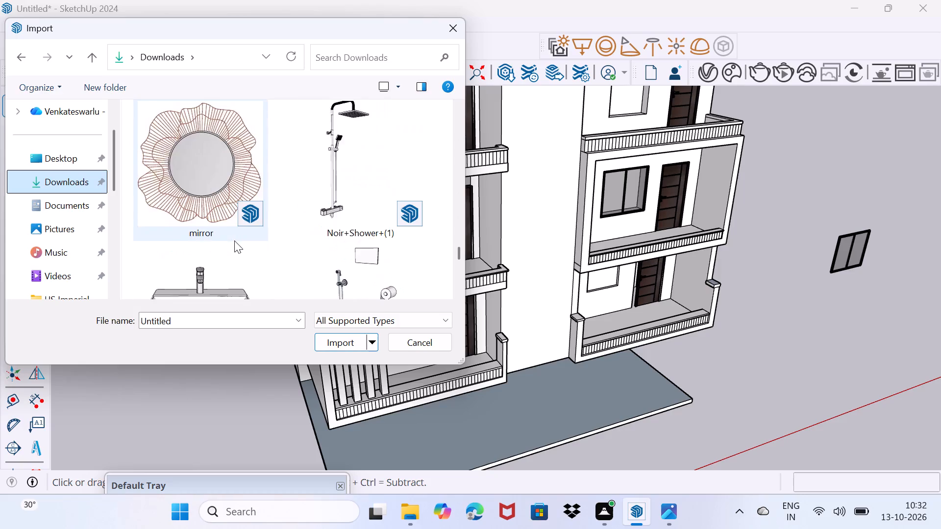
{"action": "scroll", "coordinate": [234, 240], "scroll_direction": "down", "scroll_amount": 13}
{"action": "scroll", "coordinate": [234, 240], "scroll_direction": "up", "scroll_amount": 5}
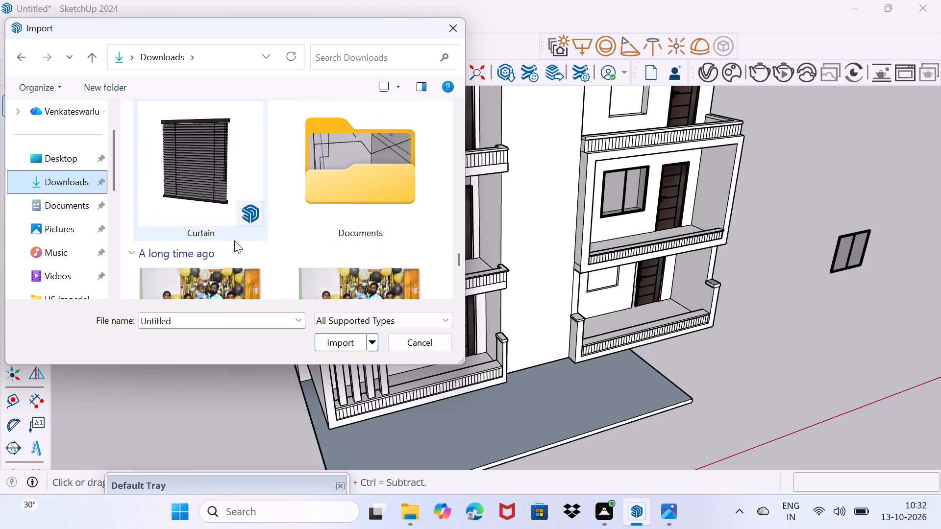
{"action": "scroll", "coordinate": [234, 240], "scroll_direction": "up", "scroll_amount": 3}
{"action": "scroll", "coordinate": [234, 240], "scroll_direction": "down", "scroll_amount": 3}
{"action": "scroll", "coordinate": [234, 240], "scroll_direction": "up", "scroll_amount": 2}
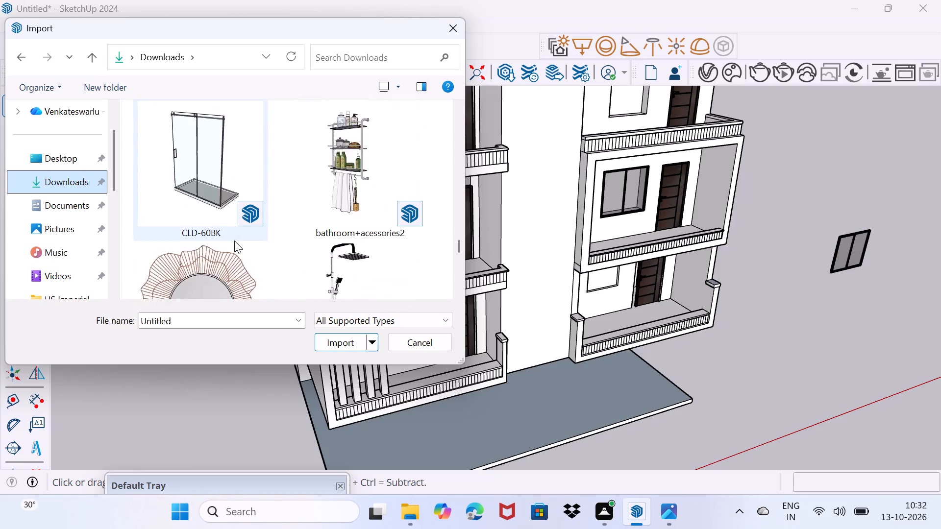
{"action": "scroll", "coordinate": [234, 240], "scroll_direction": "up", "scroll_amount": 3}
{"action": "scroll", "coordinate": [234, 240], "scroll_direction": "down", "scroll_amount": 2}
{"action": "scroll", "coordinate": [234, 240], "scroll_direction": "up", "scroll_amount": 5}
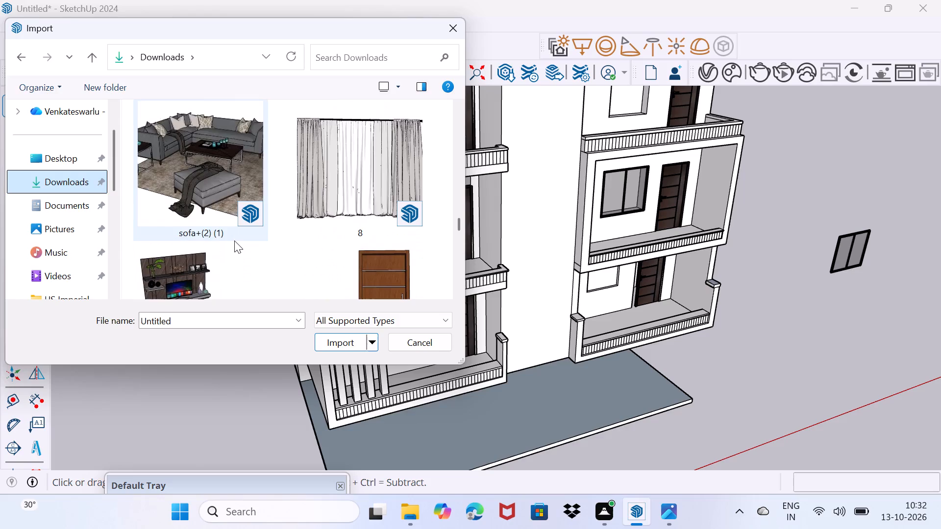
{"action": "scroll", "coordinate": [234, 240], "scroll_direction": "down", "scroll_amount": 2}
{"action": "scroll", "coordinate": [234, 240], "scroll_direction": "up", "scroll_amount": 3}
{"action": "scroll", "coordinate": [250, 236], "scroll_direction": "down", "scroll_amount": 1}
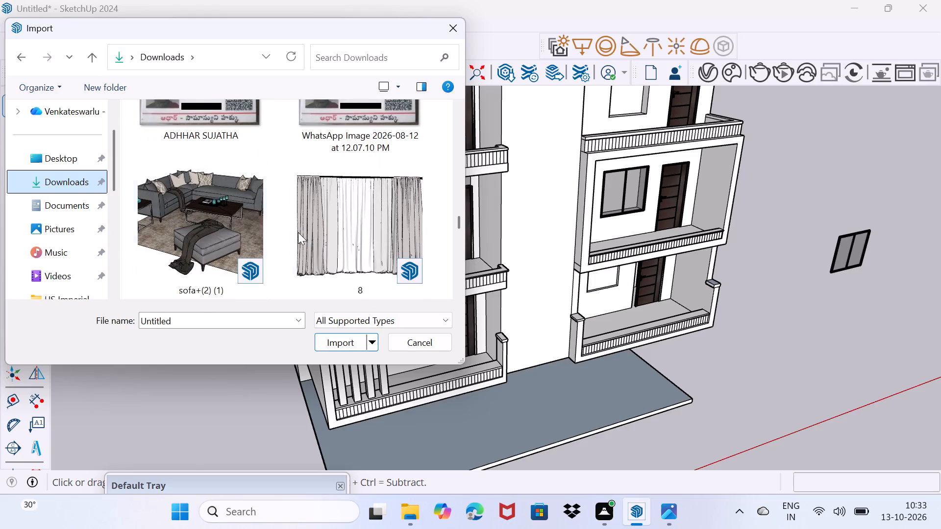
{"action": "left_click", "coordinate": [353, 234]}
{"action": "left_click", "coordinate": [347, 348]}
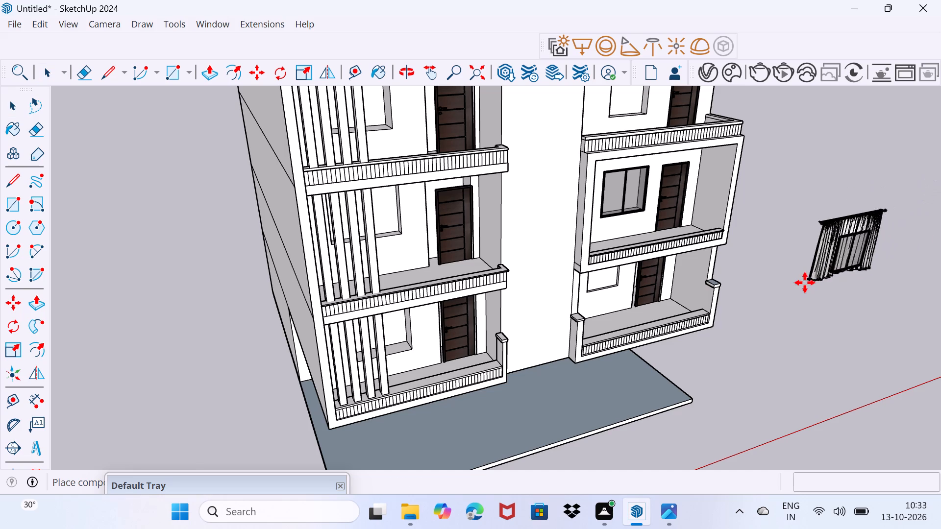
Place the imported curtain beside the building, near the loose two-panel sliding window.
{"action": "scroll", "coordinate": [803, 282], "scroll_direction": "up", "scroll_amount": 5}
{"action": "middle_click_drag", "start_coordinate": [801, 279], "coordinate": [644, 256]}
{"action": "scroll", "coordinate": [644, 256], "scroll_direction": "down", "scroll_amount": 12}
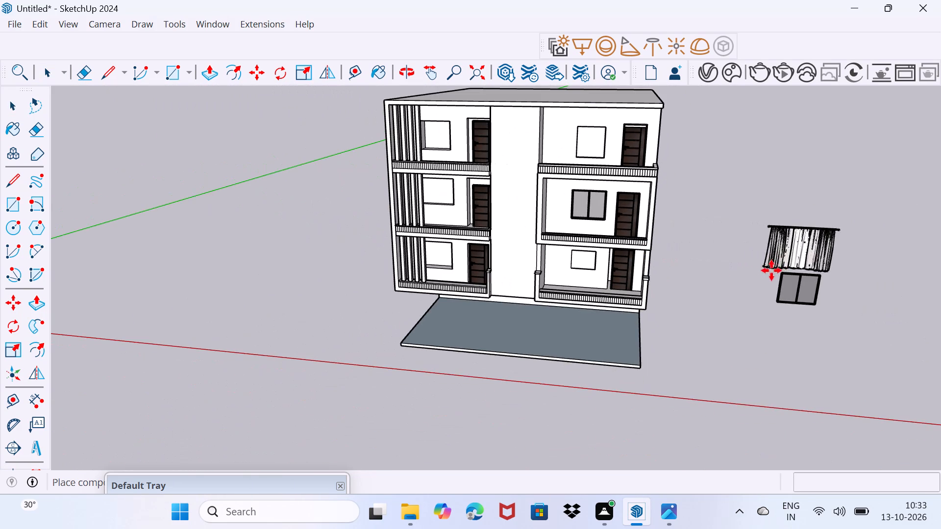
{"action": "middle_click_drag", "start_coordinate": [808, 286], "coordinate": [448, 192]}
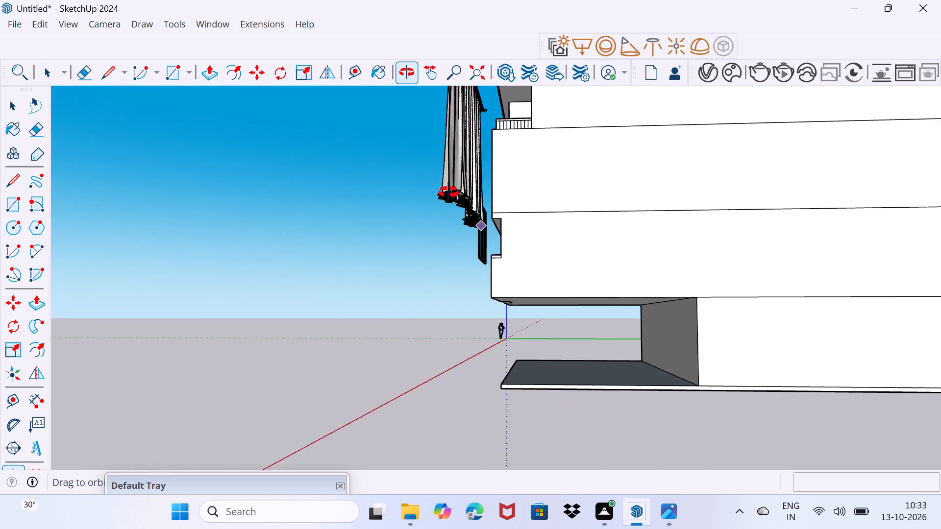
{"action": "middle_click_drag", "start_coordinate": [448, 192], "coordinate": [434, 211]}
{"action": "scroll", "coordinate": [443, 303], "scroll_direction": "up", "scroll_amount": 1}
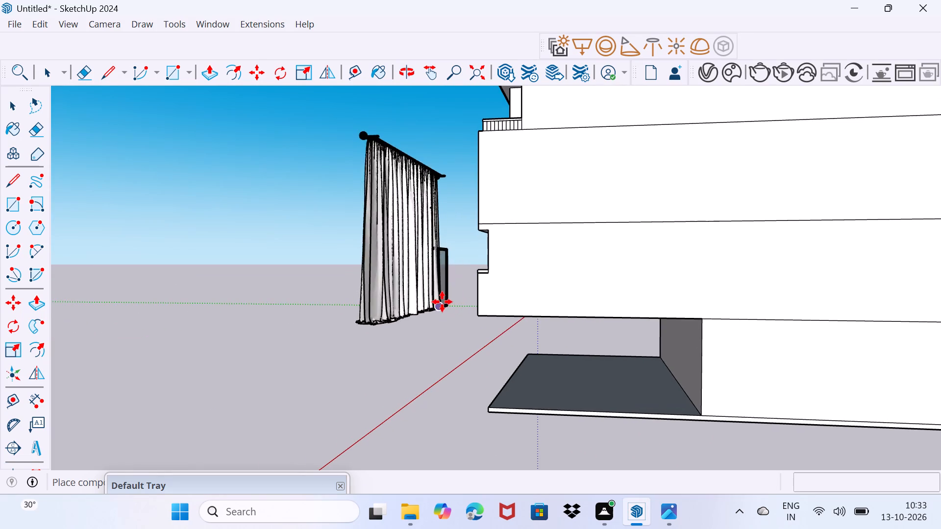
{"action": "middle_click_drag", "start_coordinate": [443, 300], "coordinate": [314, 309]}
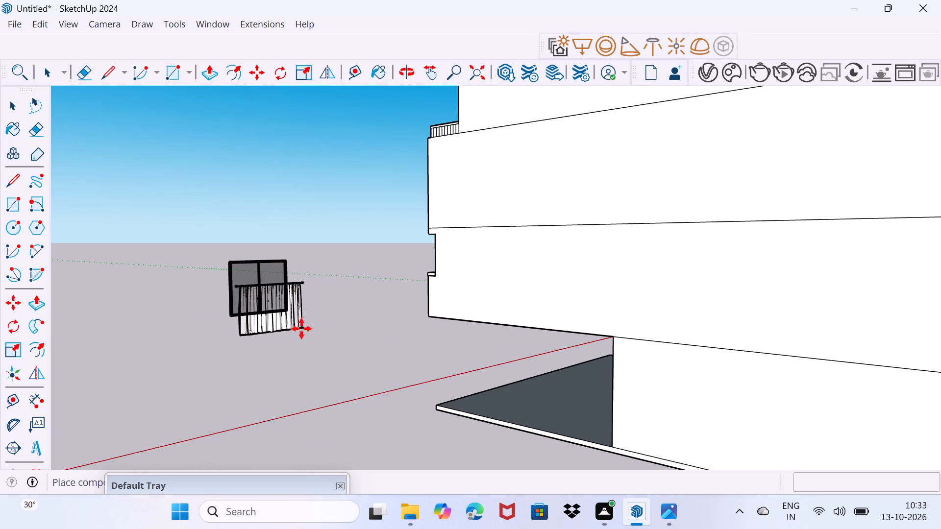
{"action": "scroll", "coordinate": [303, 325], "scroll_direction": "up", "scroll_amount": 4}
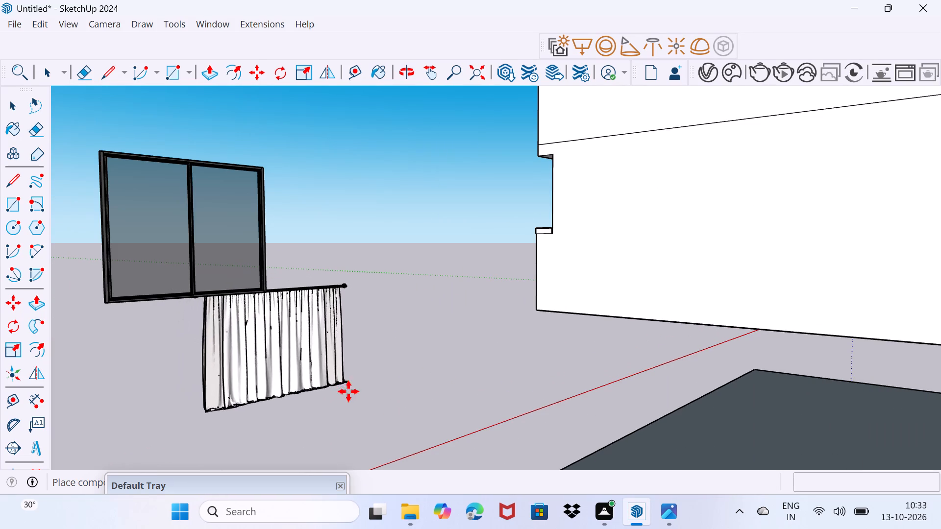
{"action": "left_click", "coordinate": [360, 392]}
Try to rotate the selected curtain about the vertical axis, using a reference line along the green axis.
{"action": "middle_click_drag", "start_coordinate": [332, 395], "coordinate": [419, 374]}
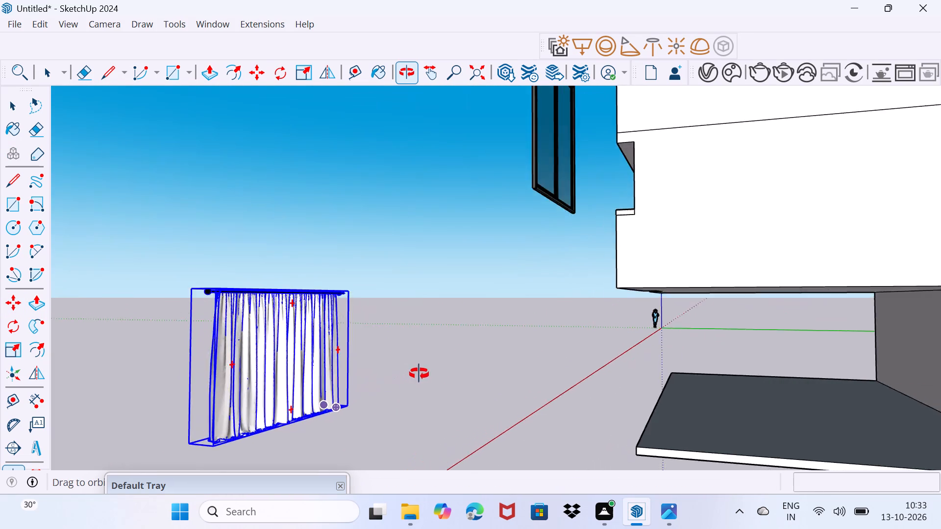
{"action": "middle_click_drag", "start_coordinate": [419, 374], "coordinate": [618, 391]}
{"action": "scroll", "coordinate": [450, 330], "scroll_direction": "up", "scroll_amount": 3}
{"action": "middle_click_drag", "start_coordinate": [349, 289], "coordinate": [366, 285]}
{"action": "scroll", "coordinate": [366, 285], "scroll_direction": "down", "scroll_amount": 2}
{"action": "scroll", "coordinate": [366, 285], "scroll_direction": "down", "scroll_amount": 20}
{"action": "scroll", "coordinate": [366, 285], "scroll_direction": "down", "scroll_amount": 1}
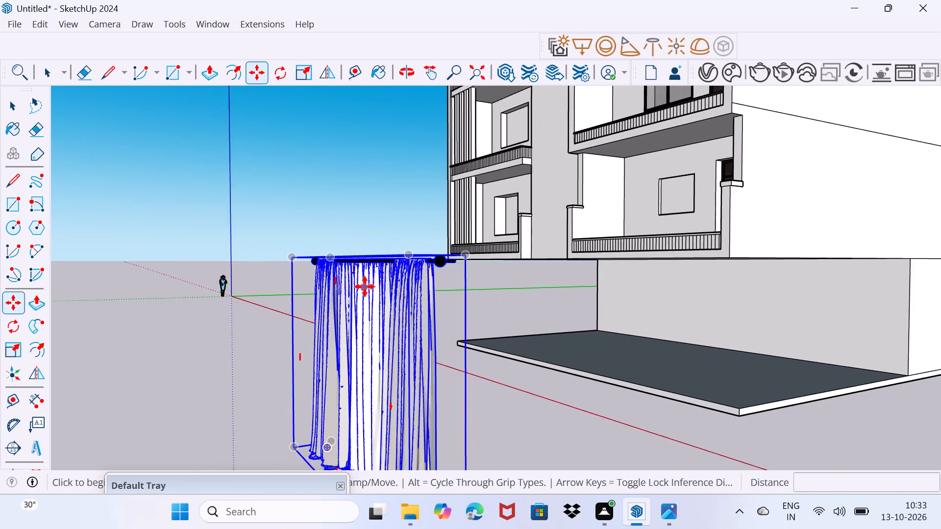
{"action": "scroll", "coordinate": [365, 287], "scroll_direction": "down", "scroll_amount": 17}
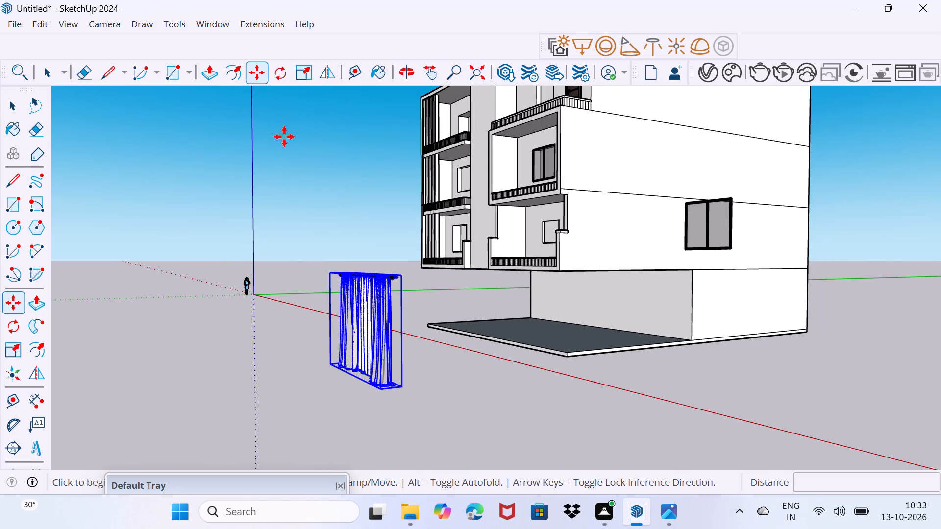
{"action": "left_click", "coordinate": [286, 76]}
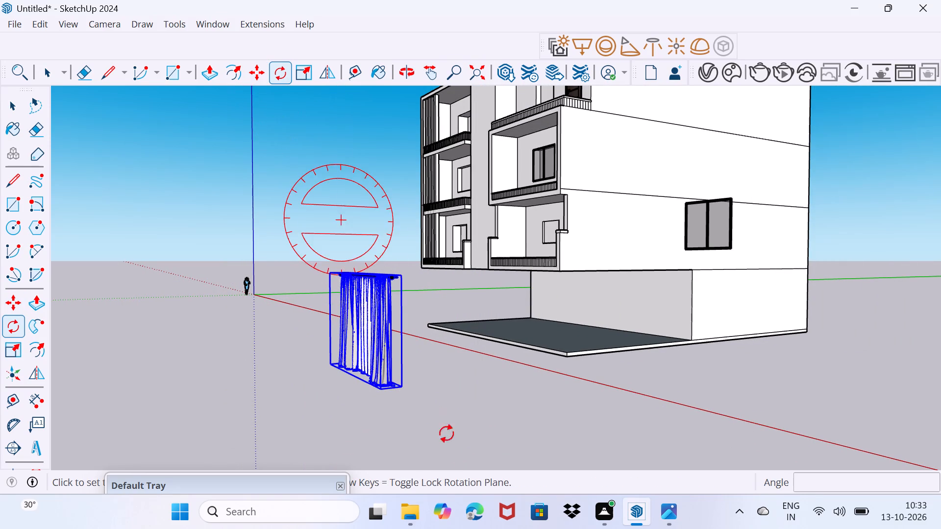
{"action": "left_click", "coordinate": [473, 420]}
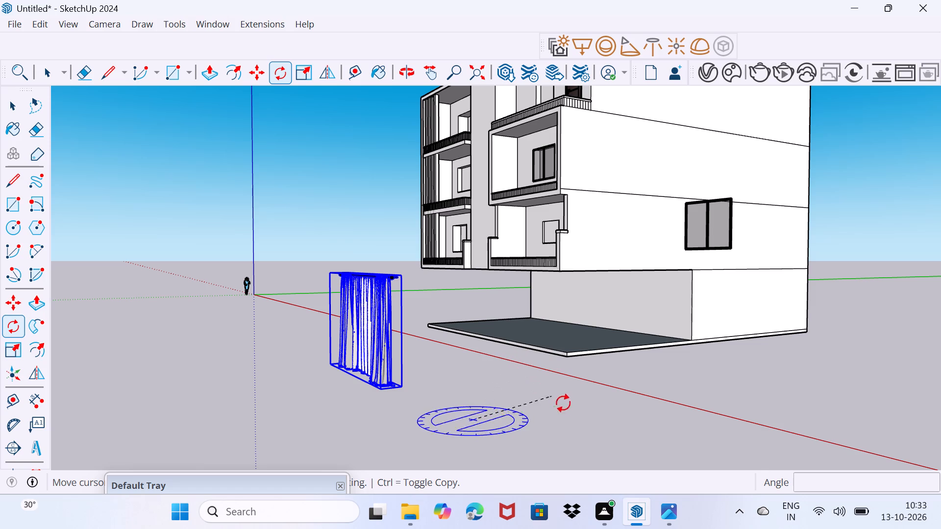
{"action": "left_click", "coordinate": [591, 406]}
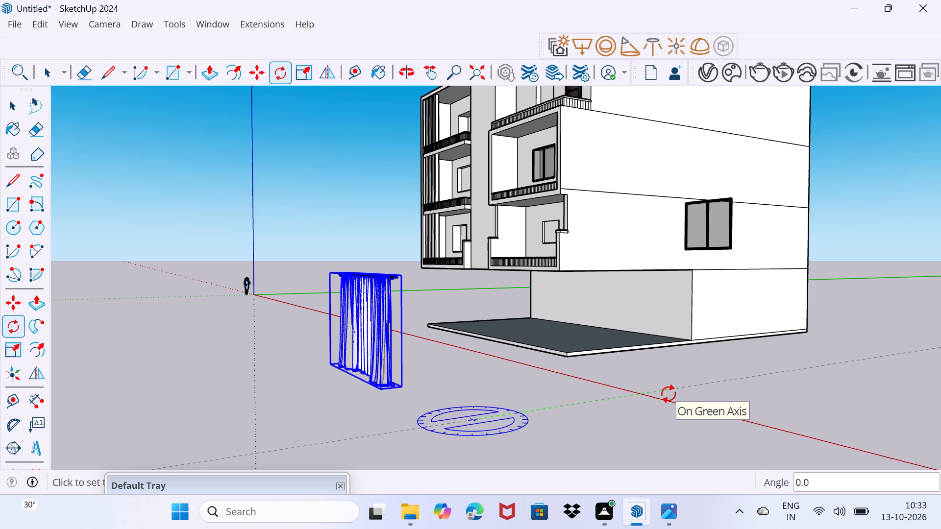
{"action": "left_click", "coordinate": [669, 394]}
Move the curtain about 25' 9 1/4" so it stands just in front of and below the loose two-panel sliding window.
{"action": "scroll", "coordinate": [451, 399], "scroll_direction": "up", "scroll_amount": 1}
{"action": "middle_click_drag", "start_coordinate": [451, 398], "coordinate": [377, 425]}
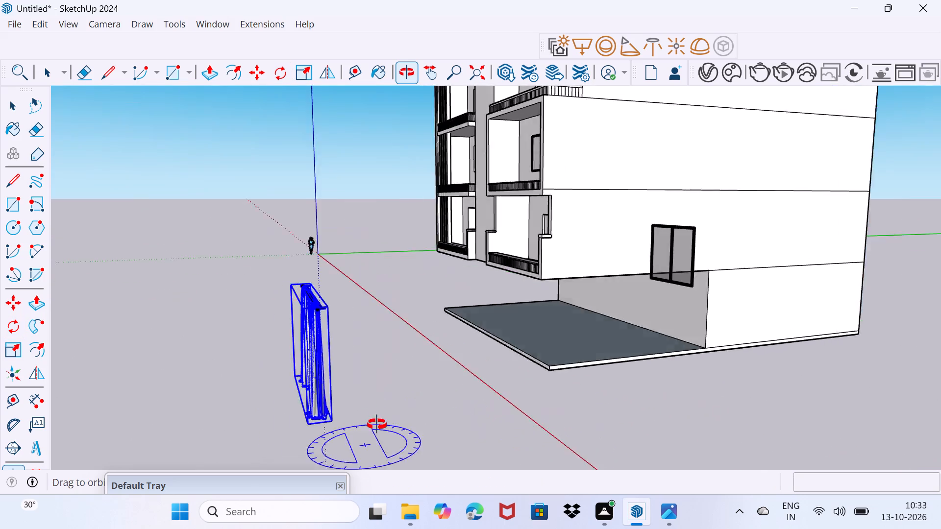
{"action": "middle_click_drag", "start_coordinate": [377, 425], "coordinate": [287, 405]}
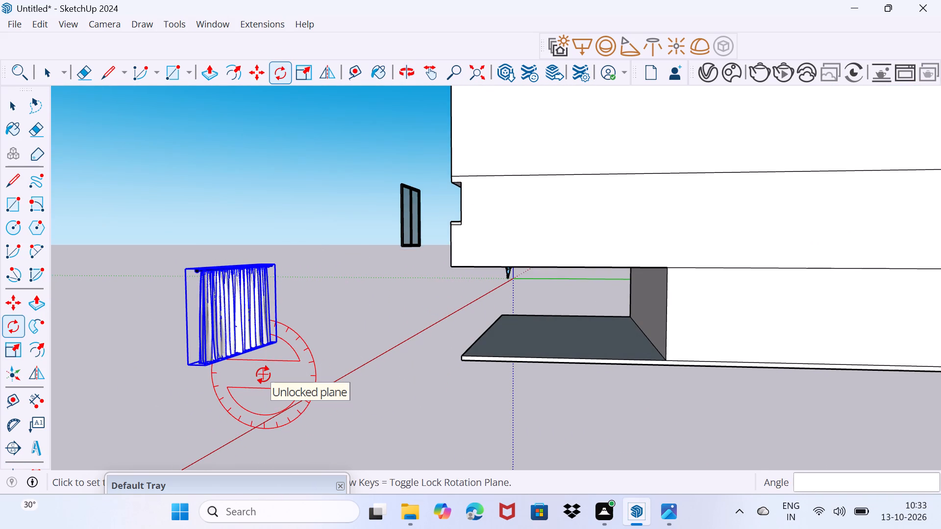
{"action": "key", "text": "m"}
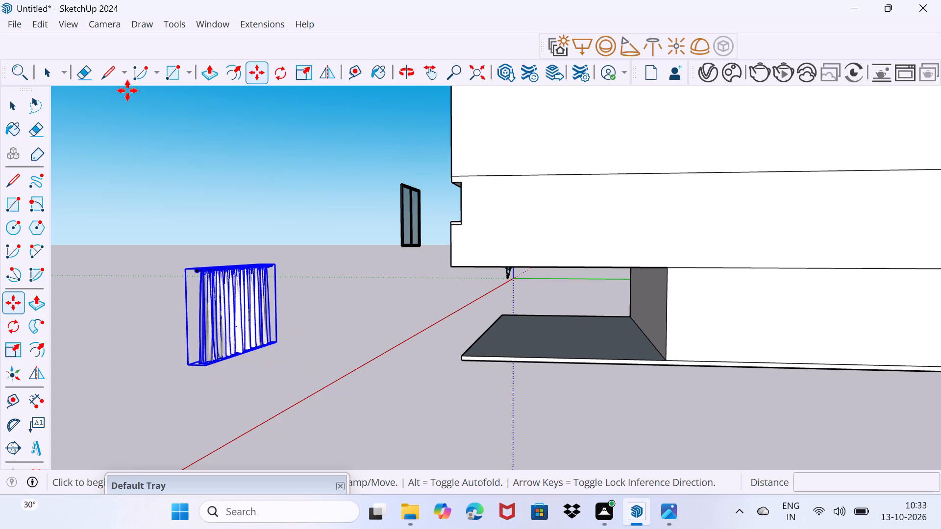
{"action": "left_click", "coordinate": [208, 366]}
{"action": "scroll", "coordinate": [388, 292], "scroll_direction": "up", "scroll_amount": 2}
{"action": "scroll", "coordinate": [416, 239], "scroll_direction": "up", "scroll_amount": 4}
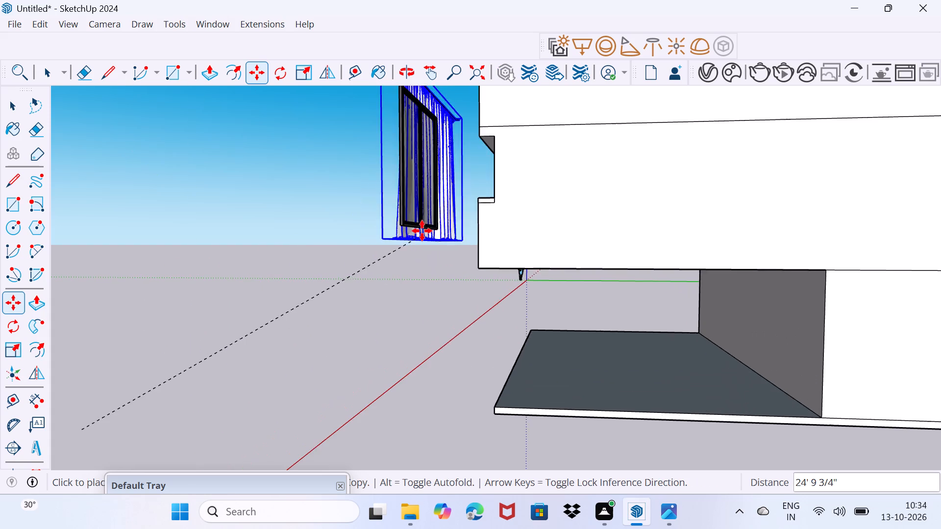
{"action": "middle_click_drag", "start_coordinate": [422, 233], "coordinate": [343, 312]}
{"action": "scroll", "coordinate": [288, 438], "scroll_direction": "down", "scroll_amount": 5}
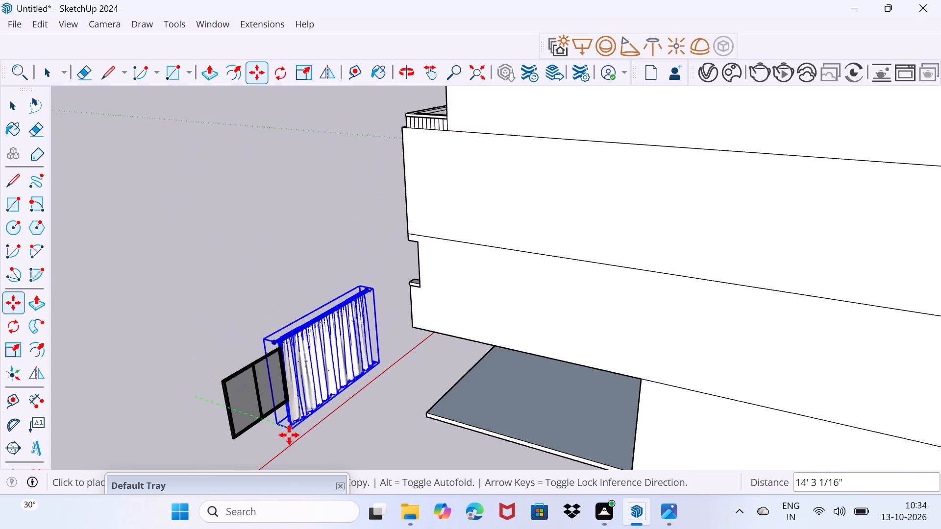
{"action": "scroll", "coordinate": [289, 435], "scroll_direction": "down", "scroll_amount": 1}
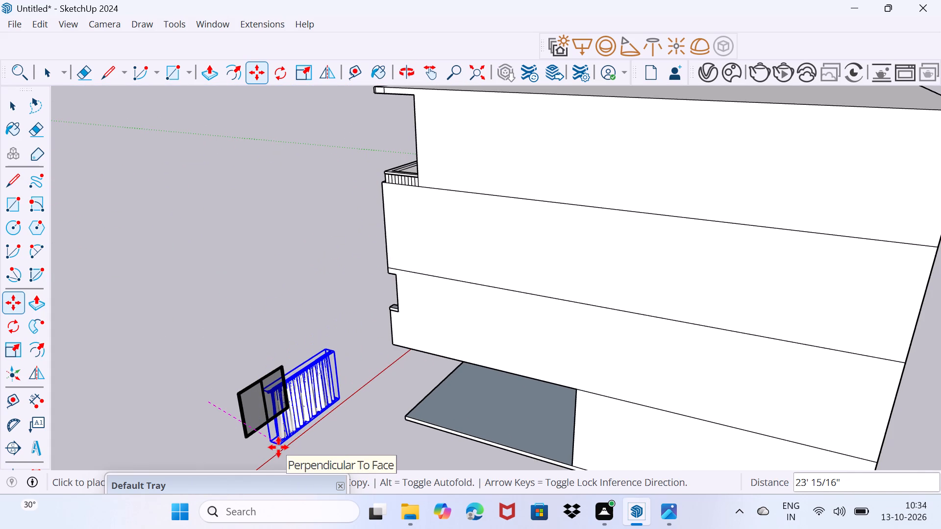
{"action": "middle_click_drag", "start_coordinate": [278, 447], "coordinate": [292, 315], "text": "shift"}
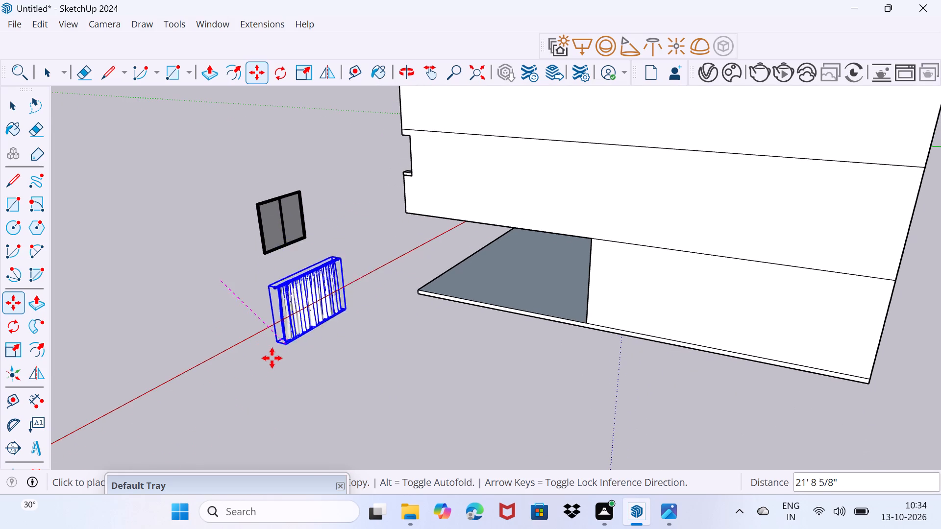
{"action": "left_click", "coordinate": [270, 362]}
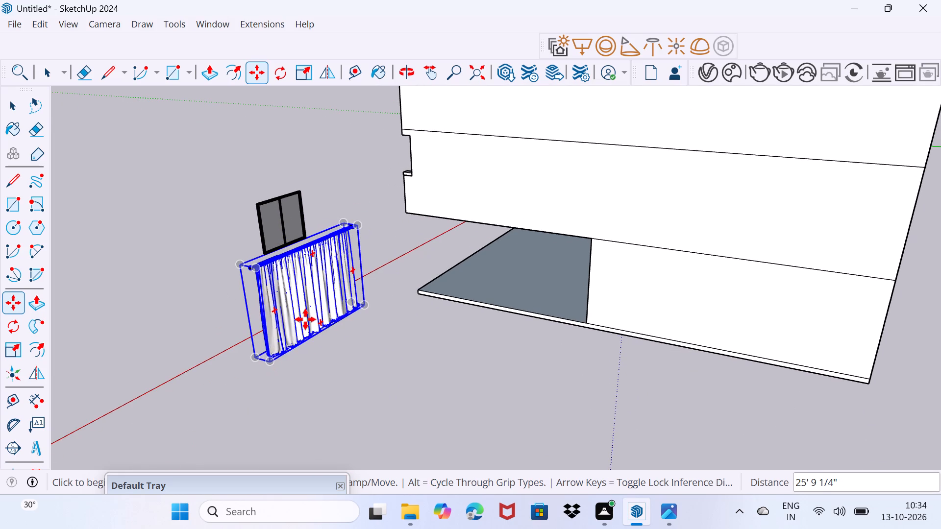
Scale the curtain down from its upper corner to bring it closer to the sliding window's size.
{"action": "key", "text": "s"}
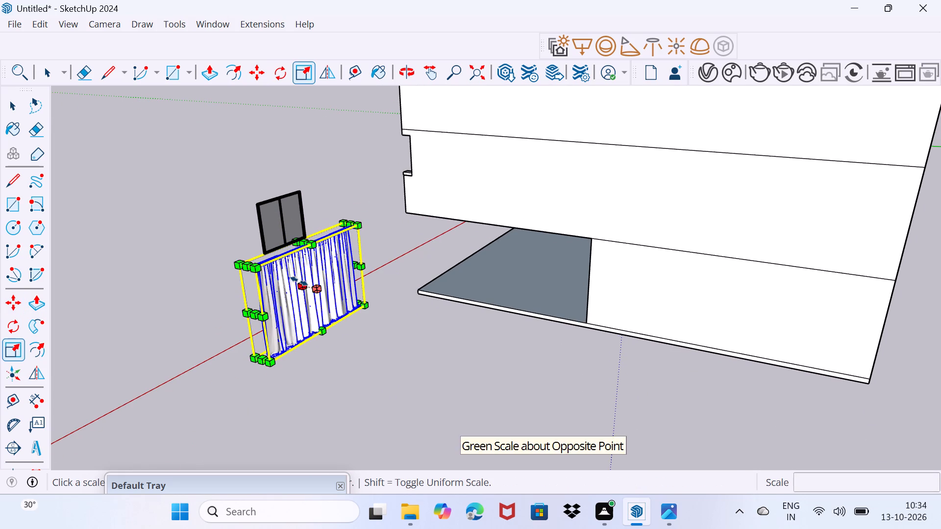
{"action": "left_click_drag", "start_coordinate": [254, 265], "coordinate": [320, 283]}
{"action": "scroll", "coordinate": [323, 298], "scroll_direction": "up", "scroll_amount": 7}
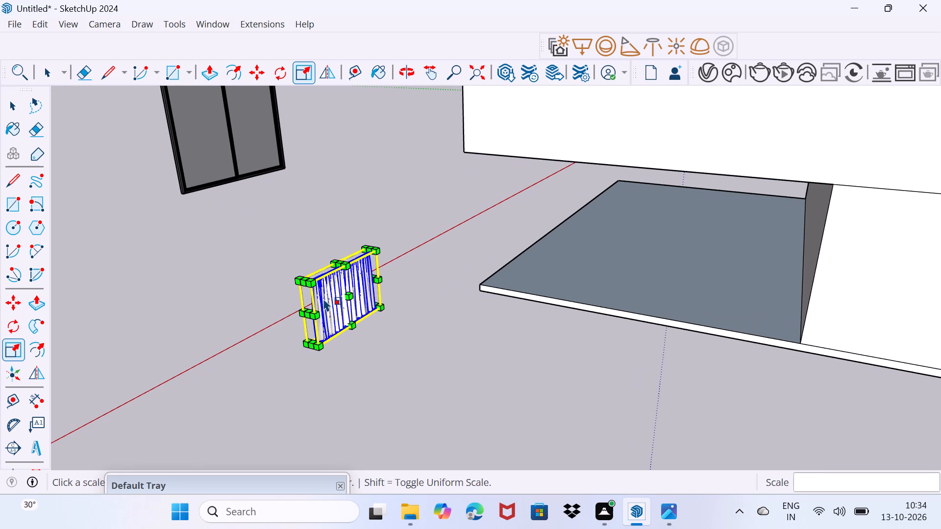
Move the curtain by its upper back corner about 17' 2 1/4" onto the sliding window frame's top corner.
{"action": "key", "text": "m"}
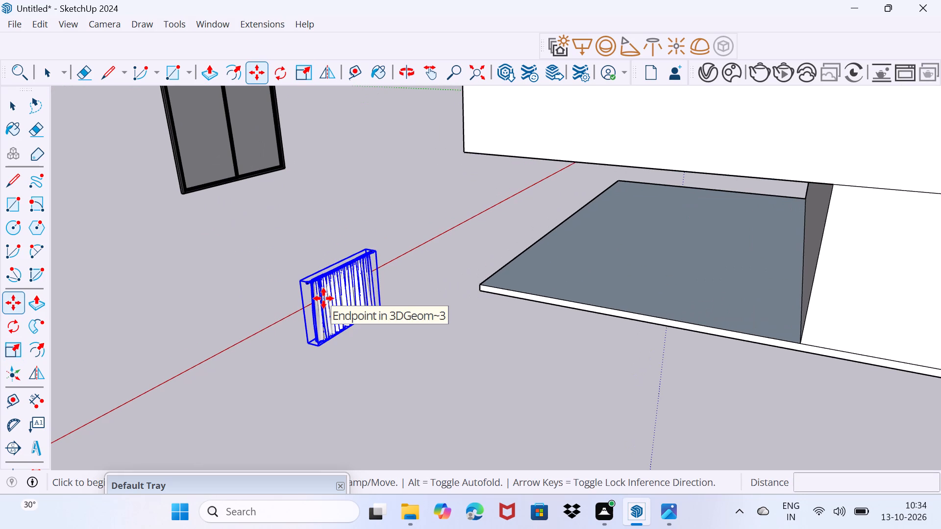
{"action": "left_click", "coordinate": [300, 280]}
{"action": "middle_click_drag", "start_coordinate": [180, 141], "coordinate": [279, 282]}
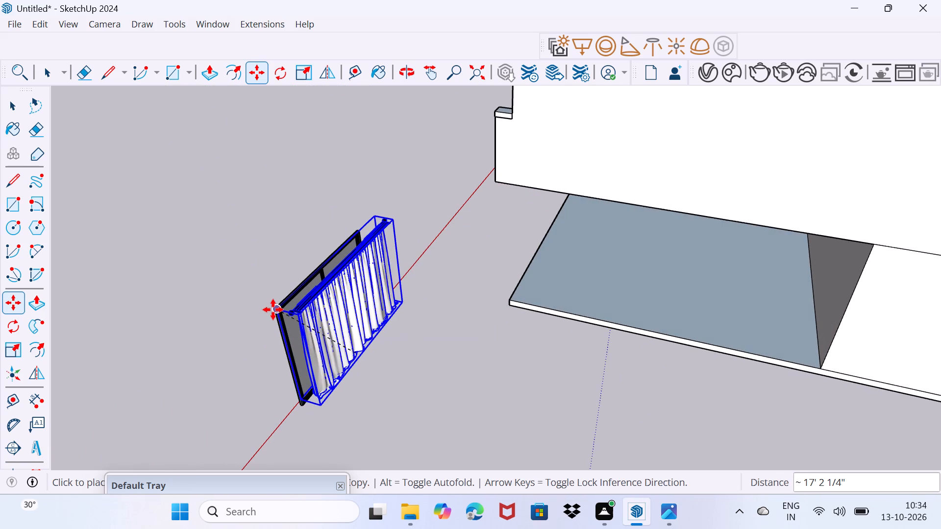
{"action": "left_click", "coordinate": [273, 310]}
Scale the curtain uniformly from its far upper corner to about 0.81.
{"action": "middle_click_drag", "start_coordinate": [366, 277], "coordinate": [340, 275]}
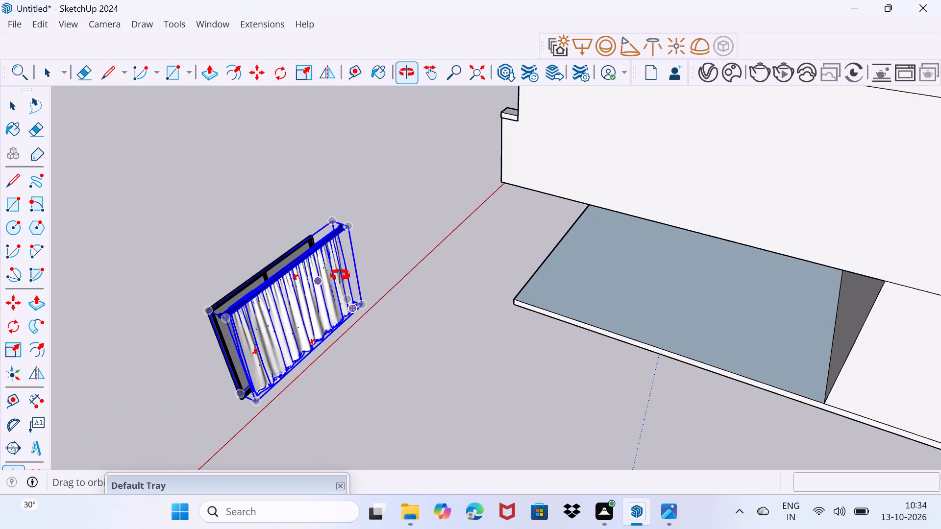
{"action": "middle_click_drag", "start_coordinate": [340, 275], "coordinate": [367, 243]}
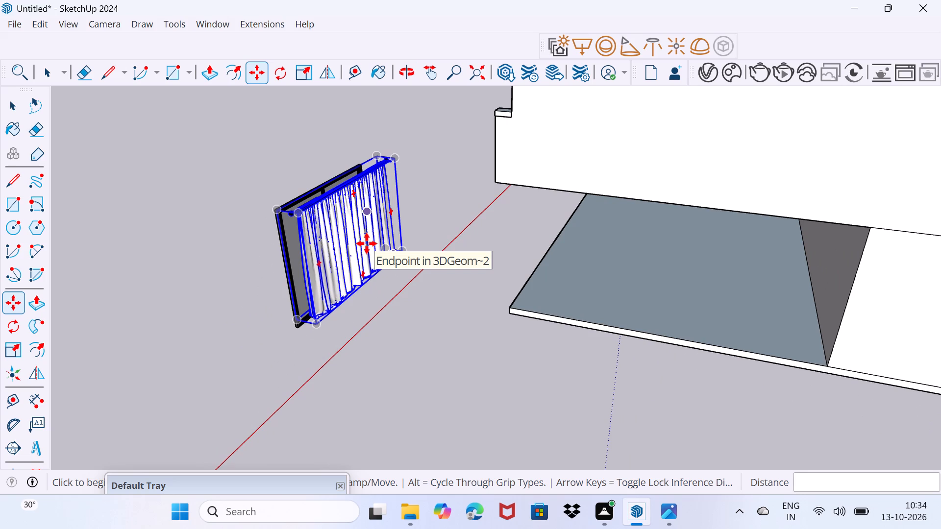
{"action": "key", "text": "s"}
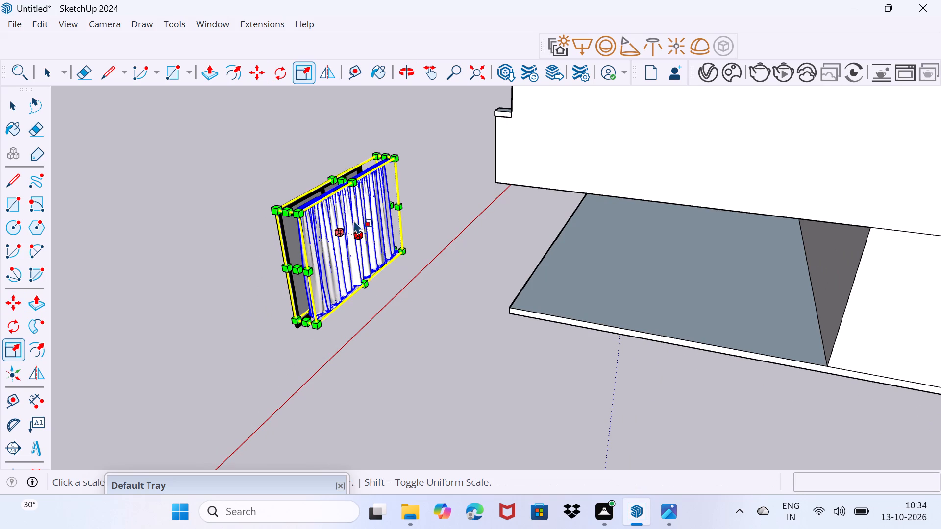
{"action": "scroll", "coordinate": [353, 219], "scroll_direction": "up", "scroll_amount": 2}
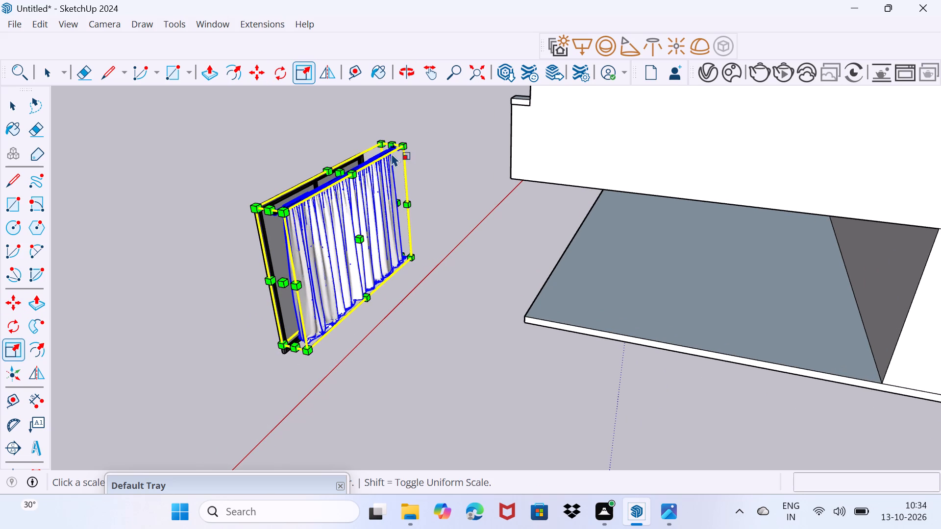
{"action": "left_click_drag", "start_coordinate": [379, 143], "coordinate": [373, 152]}
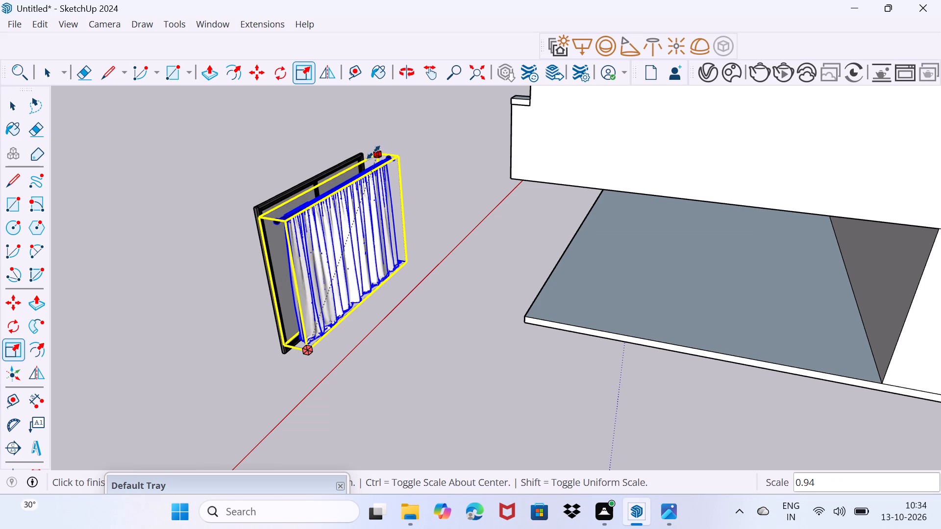
{"action": "left_click_drag", "start_coordinate": [373, 152], "coordinate": [361, 174]}
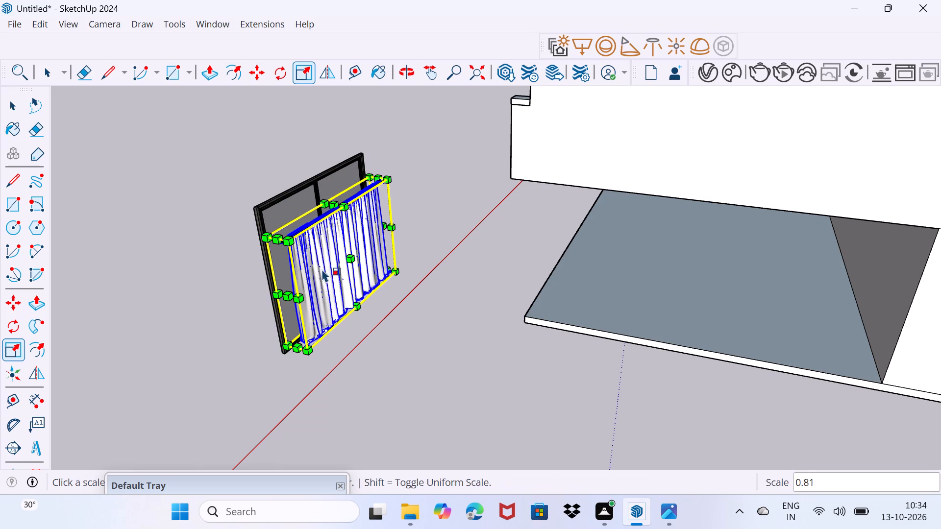
Scale the curtain's height along the blue axis by about 1.04, 1.25 and 0.95 to line its top up with the window frame.
{"action": "left_click", "coordinate": [331, 205]}
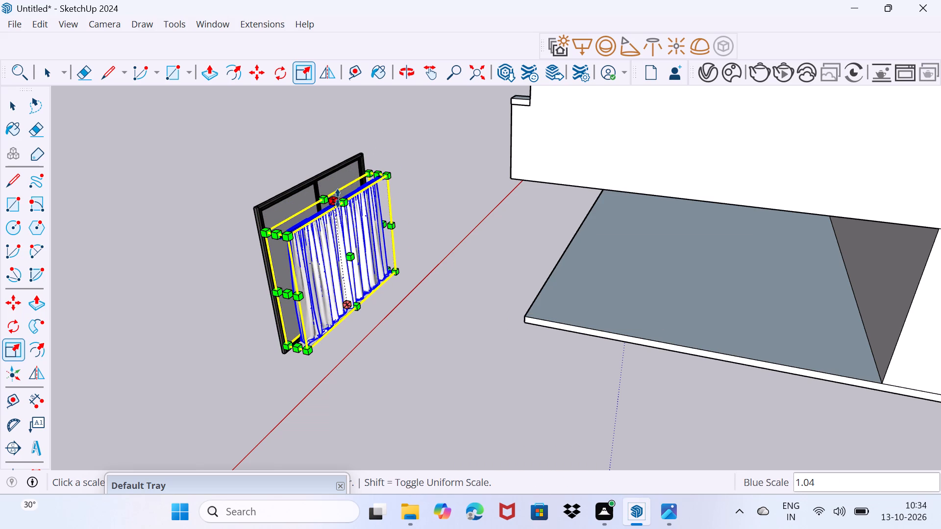
{"action": "left_click_drag", "start_coordinate": [336, 199], "coordinate": [335, 171]}
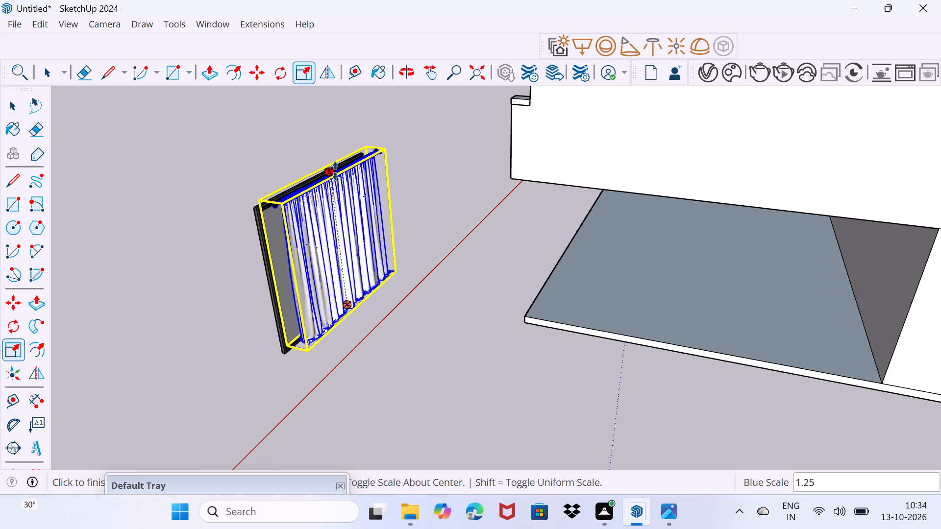
{"action": "middle_click_drag", "start_coordinate": [313, 287], "coordinate": [523, 261]}
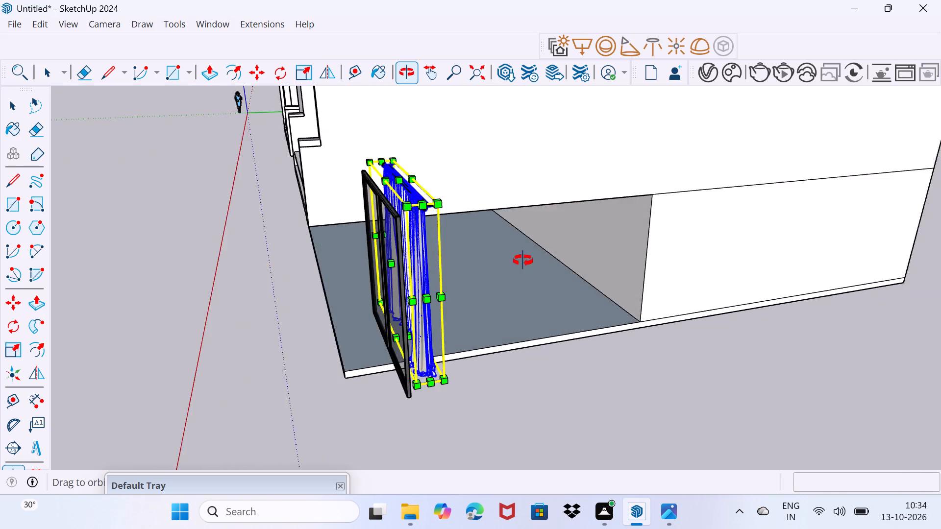
{"action": "middle_click_drag", "start_coordinate": [523, 261], "coordinate": [652, 253]}
{"action": "scroll", "coordinate": [530, 167], "scroll_direction": "up", "scroll_amount": 3}
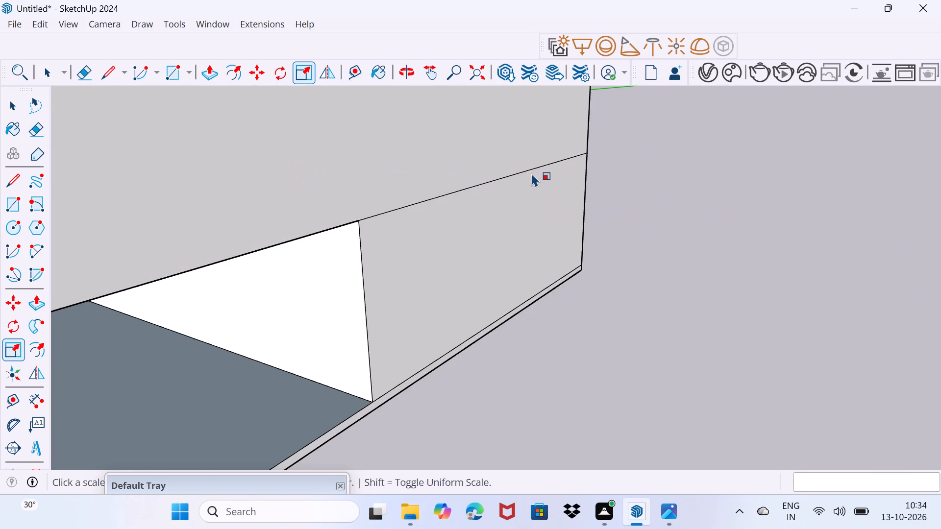
{"action": "scroll", "coordinate": [532, 174], "scroll_direction": "down", "scroll_amount": 3}
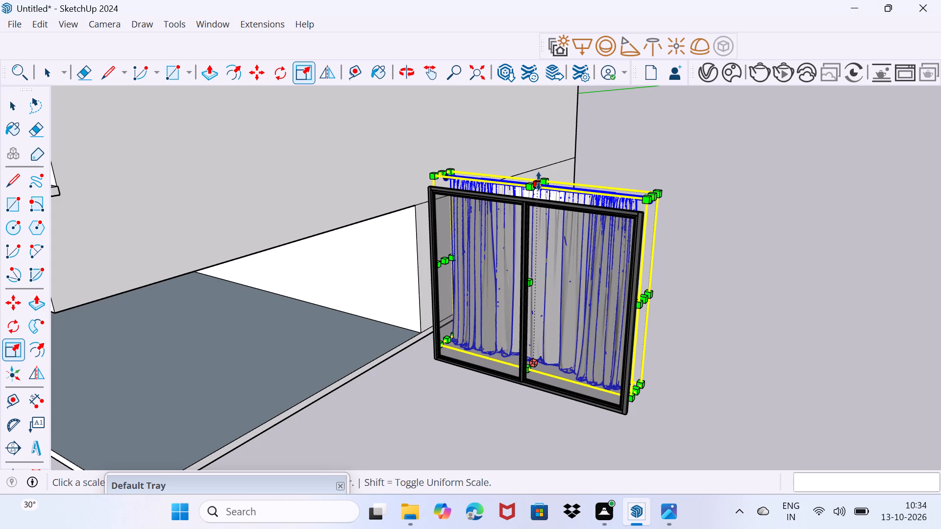
{"action": "left_click_drag", "start_coordinate": [539, 181], "coordinate": [539, 197]}
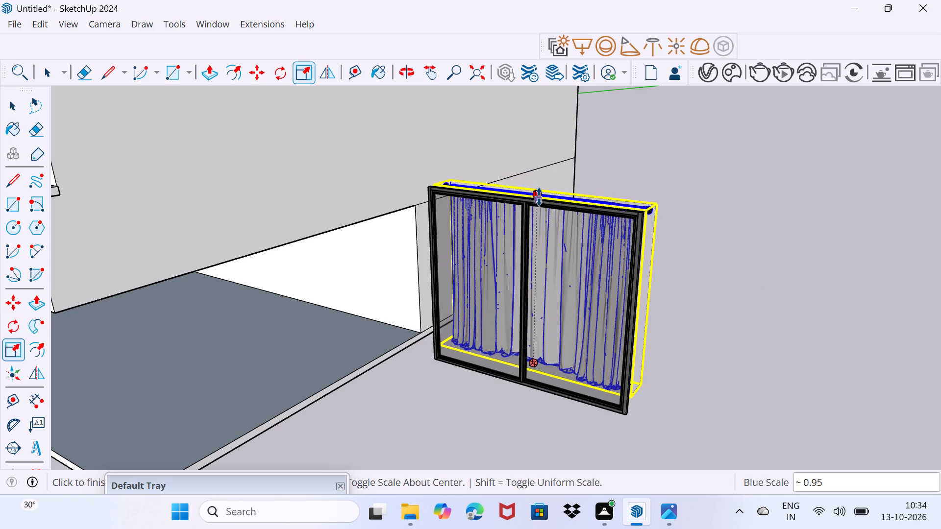
{"action": "left_click_drag", "start_coordinate": [539, 197], "coordinate": [539, 200]}
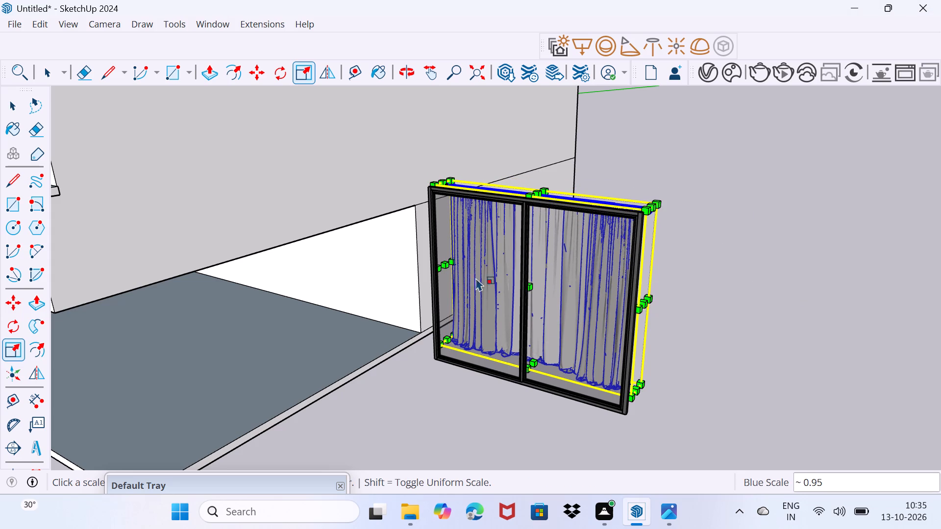
Scale the curtain's depth and height together on the red and blue axes to about 0.85 and 0.89.
{"action": "middle_click_drag", "start_coordinate": [467, 284], "coordinate": [641, 286]}
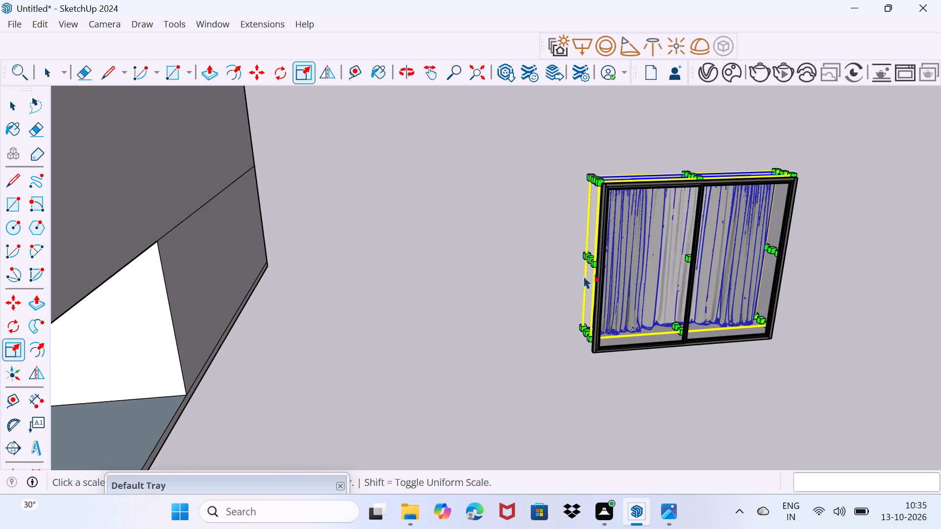
{"action": "scroll", "coordinate": [583, 275], "scroll_direction": "up", "scroll_amount": 3}
{"action": "middle_click_drag", "start_coordinate": [582, 286], "coordinate": [572, 283]}
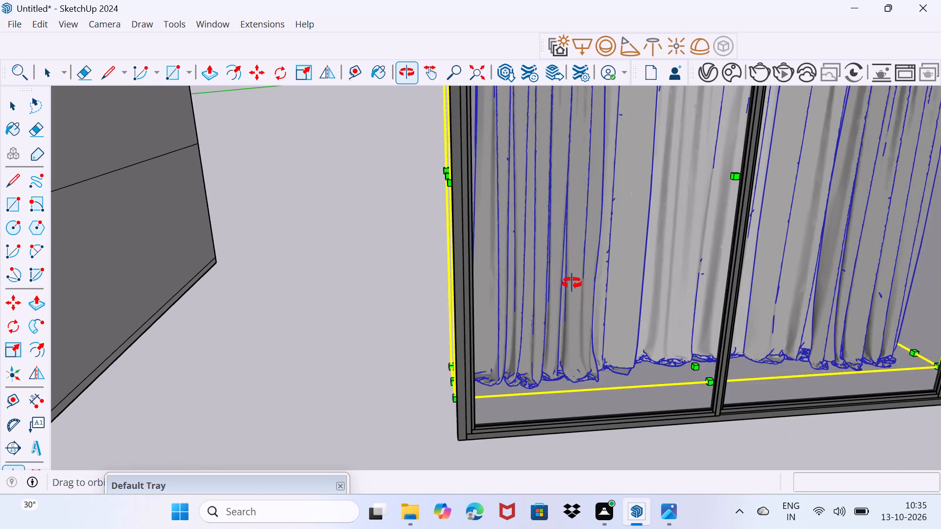
{"action": "middle_click_drag", "start_coordinate": [572, 283], "coordinate": [545, 219]}
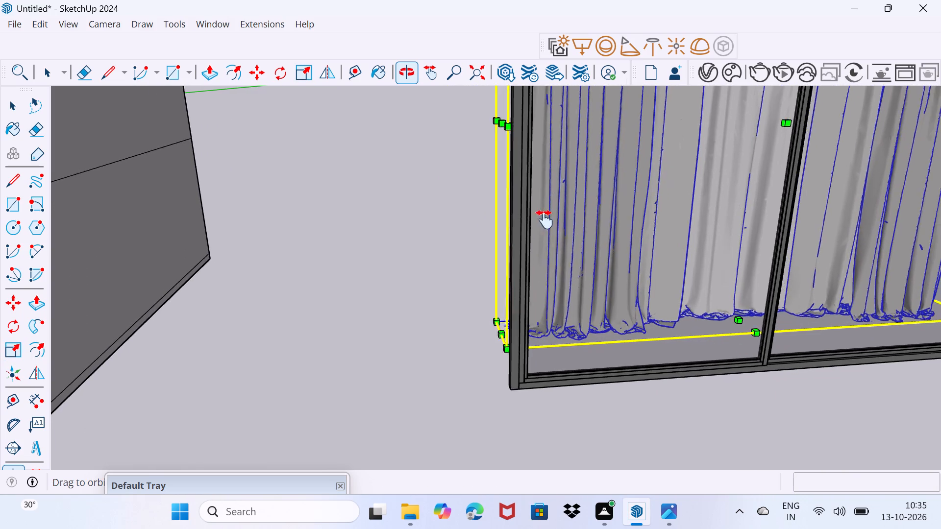
{"action": "middle_click_drag", "start_coordinate": [545, 219], "coordinate": [436, 192]}
{"action": "middle_click_drag", "start_coordinate": [445, 238], "coordinate": [571, 278]}
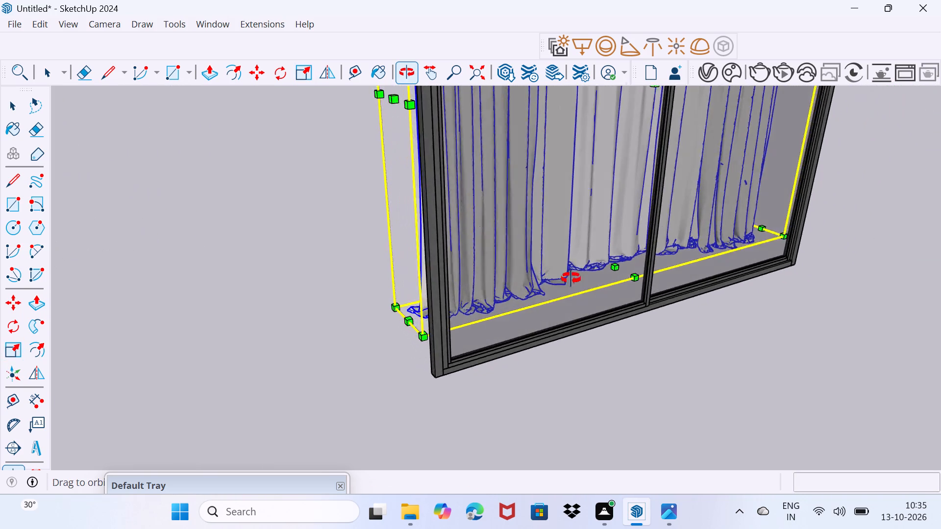
{"action": "middle_click_drag", "start_coordinate": [571, 278], "coordinate": [748, 313]}
{"action": "scroll", "coordinate": [601, 281], "scroll_direction": "down", "scroll_amount": 2}
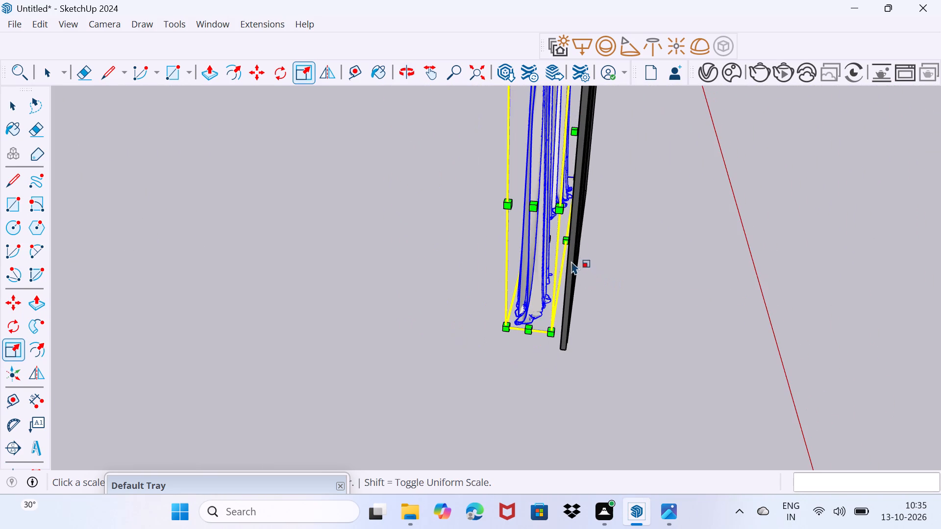
{"action": "middle_click_drag", "start_coordinate": [566, 242], "coordinate": [511, 328]}
{"action": "scroll", "coordinate": [519, 307], "scroll_direction": "down", "scroll_amount": 1, "text": "shift"}
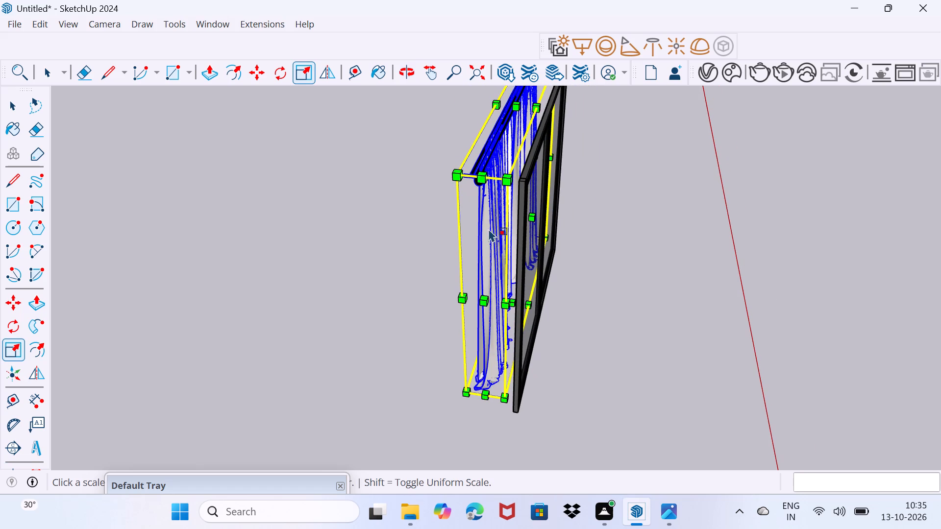
{"action": "left_click_drag", "start_coordinate": [481, 176], "coordinate": [494, 183]}
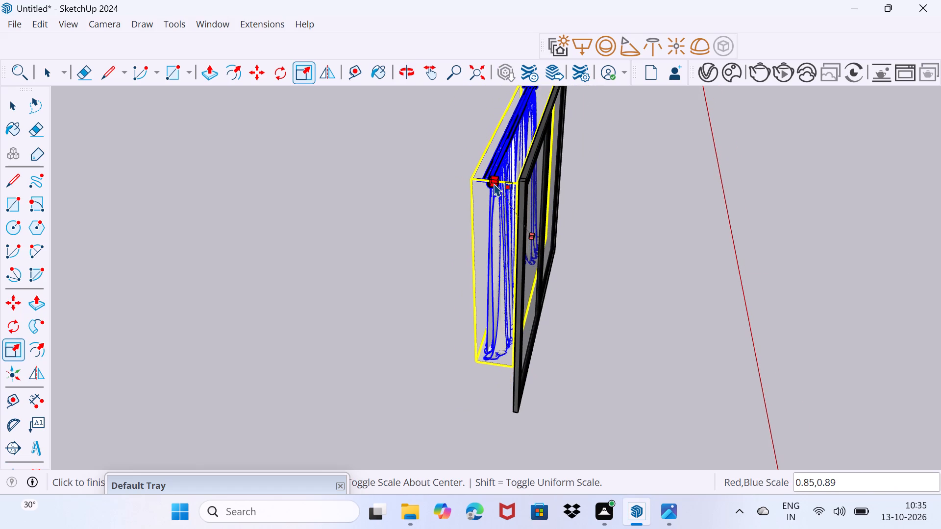
{"action": "left_click_drag", "start_coordinate": [494, 183], "coordinate": [494, 184]}
Move the curtain by its upper outer corner about 8 3/16" away from the sliding window's frame.
{"action": "scroll", "coordinate": [489, 191], "scroll_direction": "up", "scroll_amount": 2}
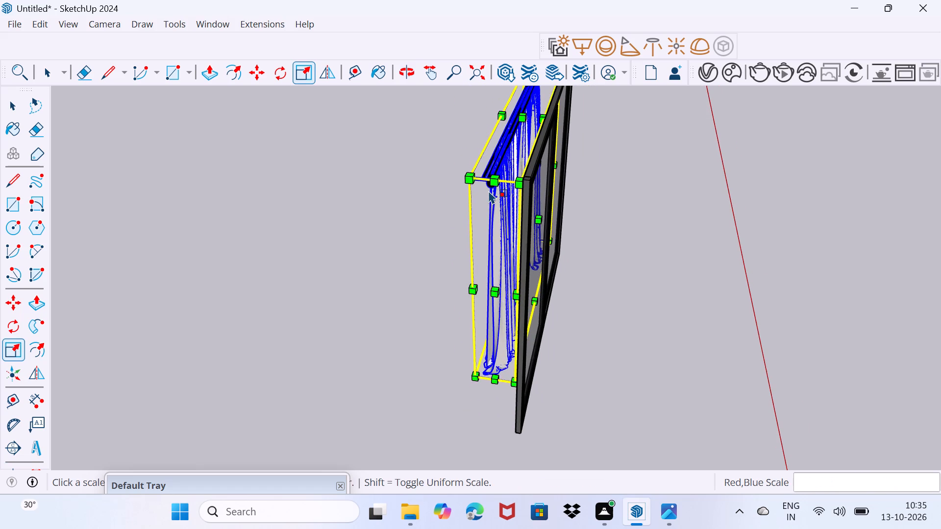
{"action": "key", "text": "m"}
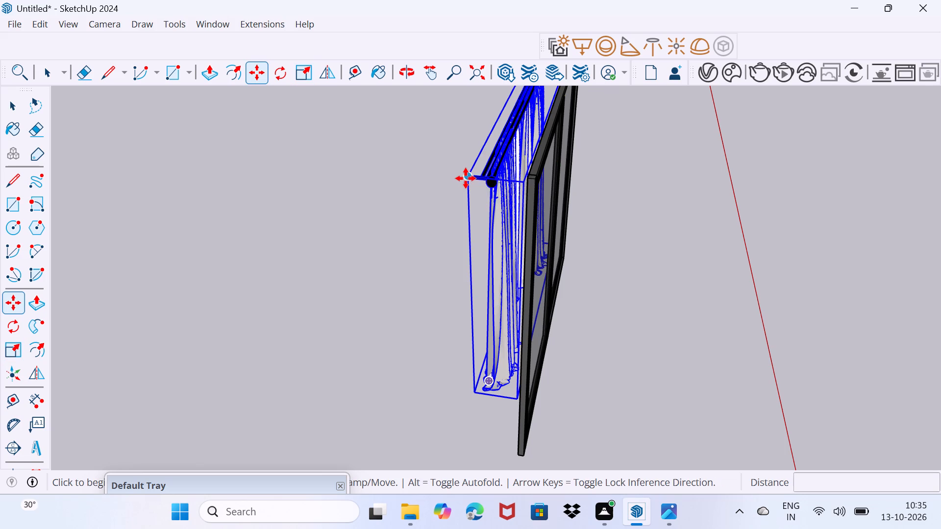
{"action": "left_click", "coordinate": [465, 177]}
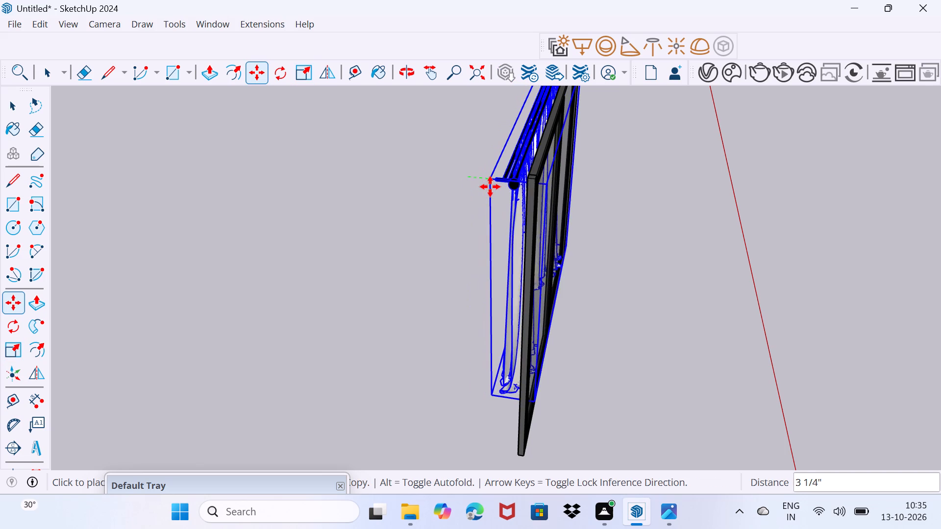
{"action": "scroll", "coordinate": [490, 187], "scroll_direction": "up", "scroll_amount": 2}
{"action": "middle_click_drag", "start_coordinate": [492, 198], "coordinate": [519, 211]}
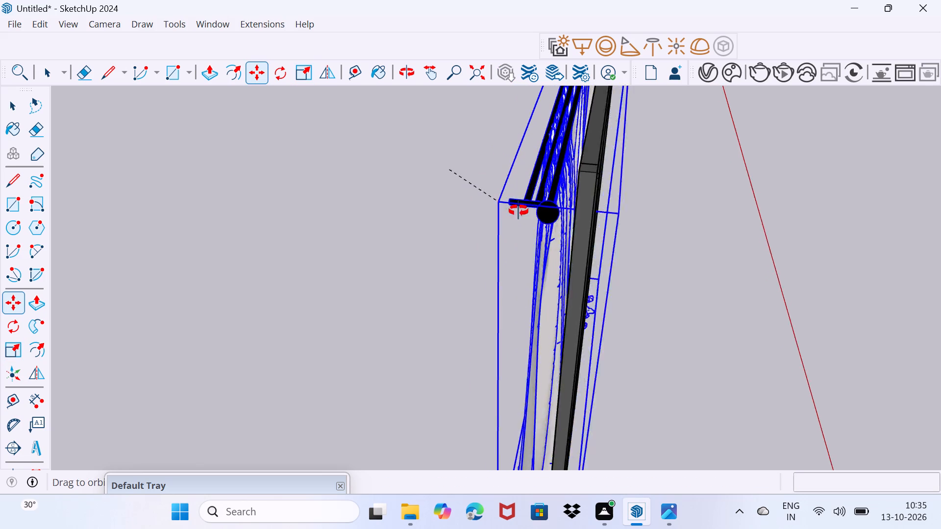
{"action": "middle_click_drag", "start_coordinate": [519, 211], "coordinate": [554, 206]}
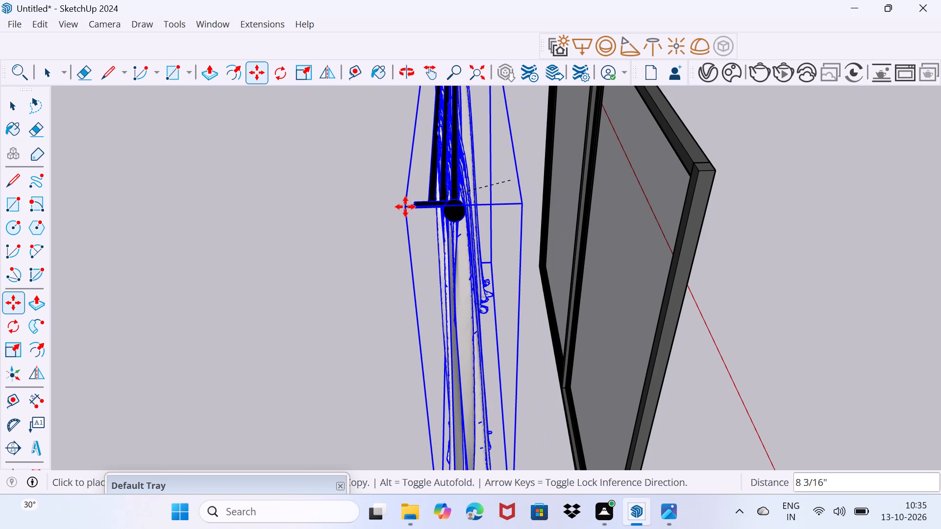
{"action": "left_click", "coordinate": [405, 207]}
Rotate the curtain 180° about the vertical blue axis, around a point on the ground beside the sliding window.
{"action": "scroll", "coordinate": [437, 271], "scroll_direction": "down", "scroll_amount": 9}
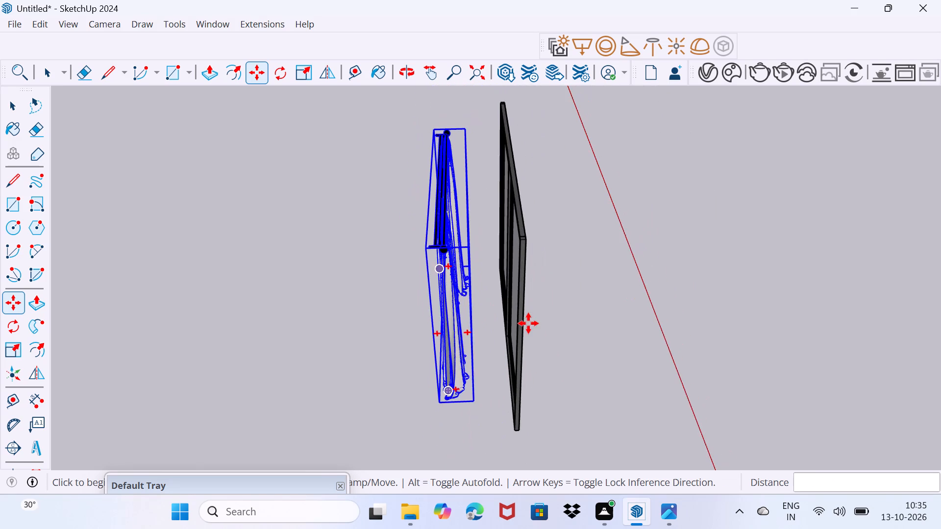
{"action": "middle_click_drag", "start_coordinate": [527, 323], "coordinate": [430, 311]}
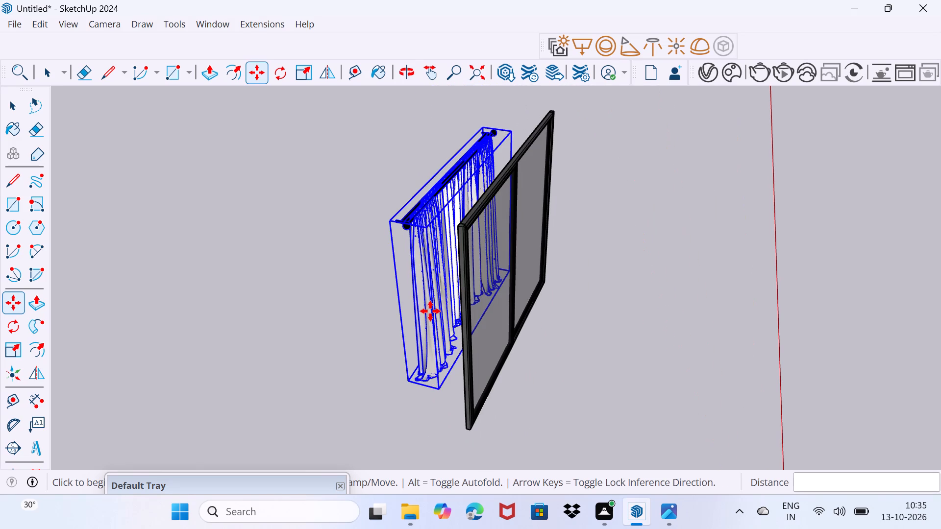
{"action": "scroll", "coordinate": [430, 311], "scroll_direction": "down", "scroll_amount": 2}
{"action": "middle_click_drag", "start_coordinate": [604, 369], "coordinate": [601, 369]}
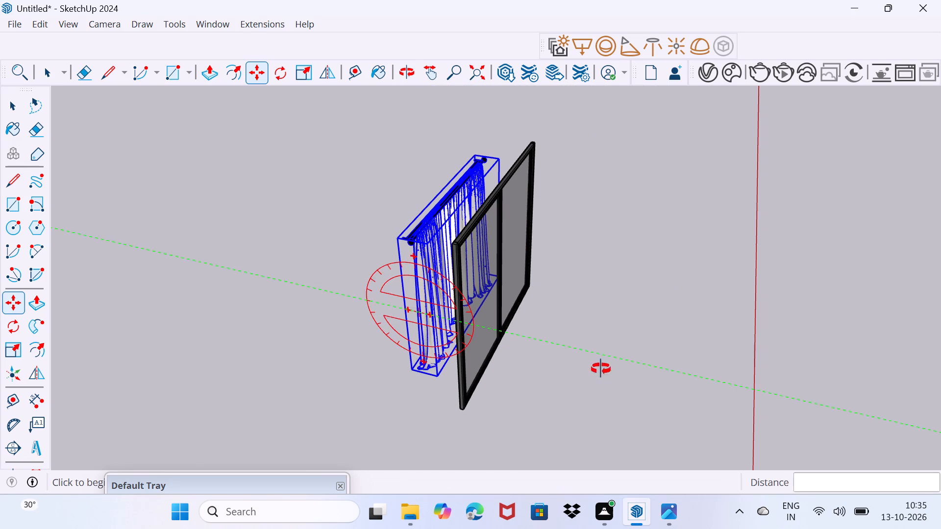
{"action": "middle_click_drag", "start_coordinate": [601, 369], "coordinate": [358, 349]}
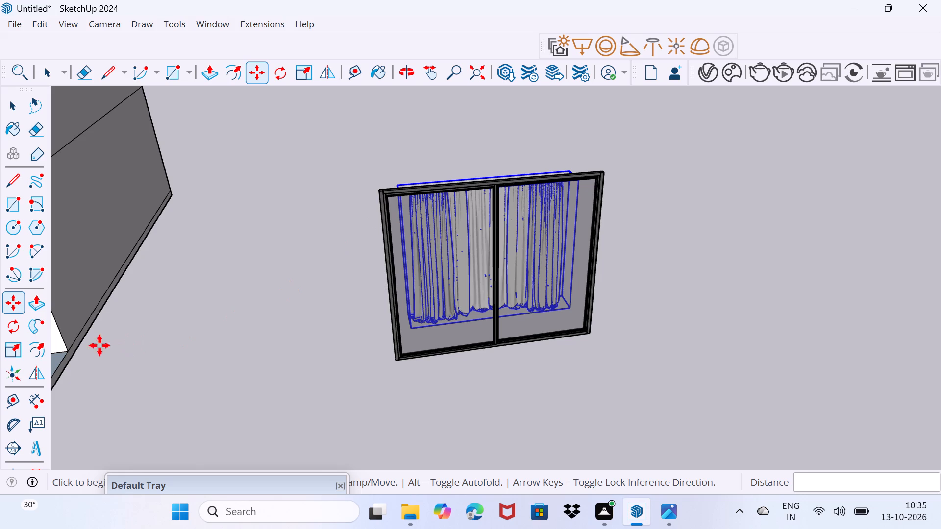
{"action": "left_click", "coordinate": [5, 327]}
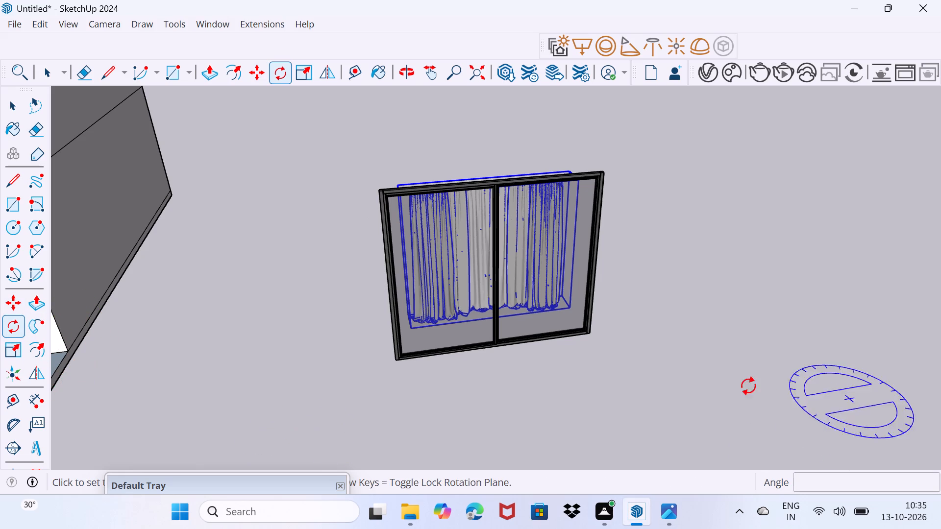
{"action": "left_click", "coordinate": [731, 360]}
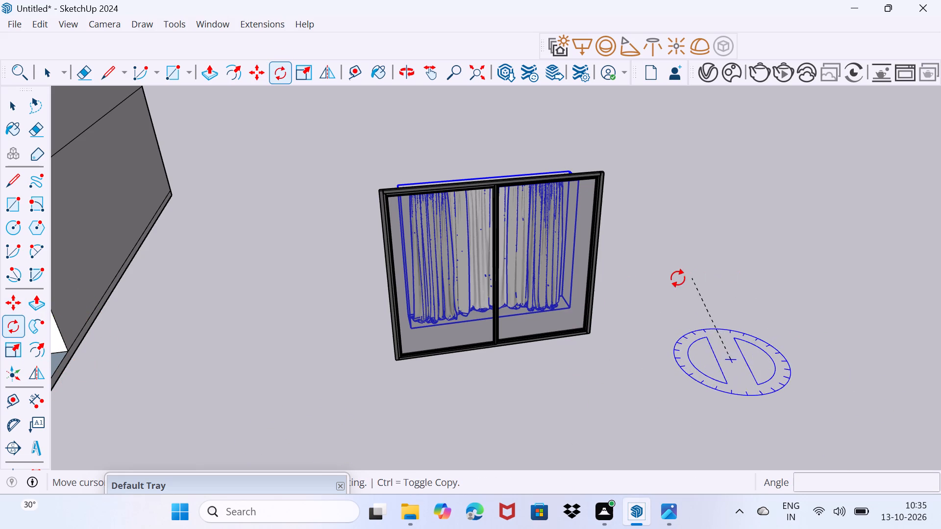
{"action": "left_click", "coordinate": [643, 277]}
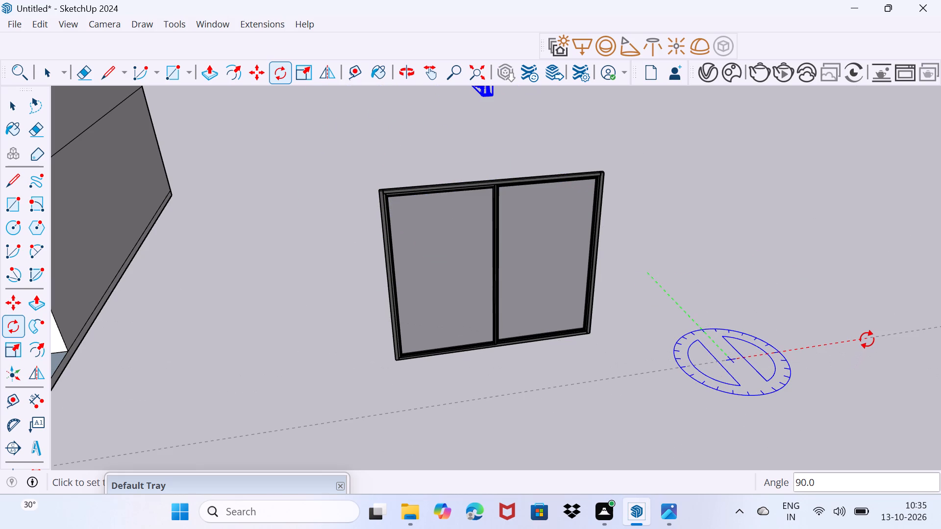
{"action": "scroll", "coordinate": [867, 339], "scroll_direction": "down", "scroll_amount": 3}
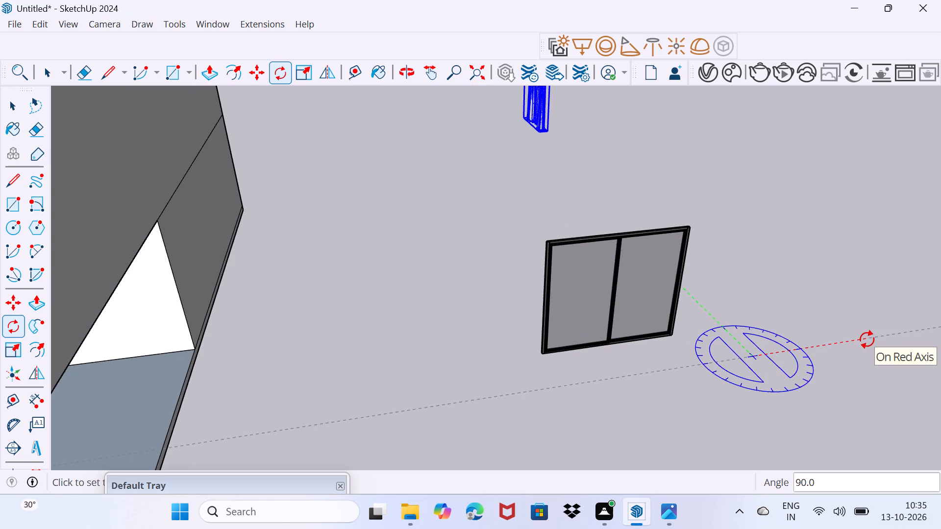
{"action": "scroll", "coordinate": [867, 339], "scroll_direction": "down", "scroll_amount": 2}
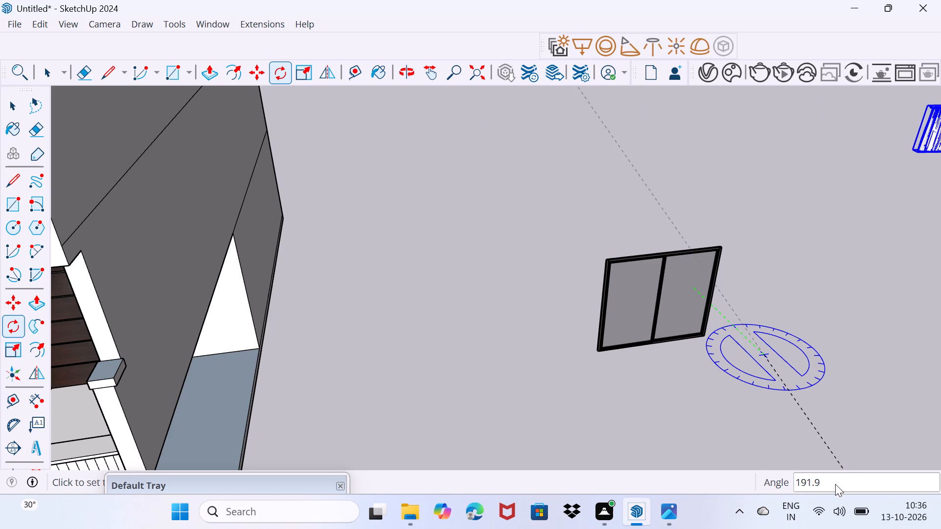
{"action": "left_click", "coordinate": [873, 455]}
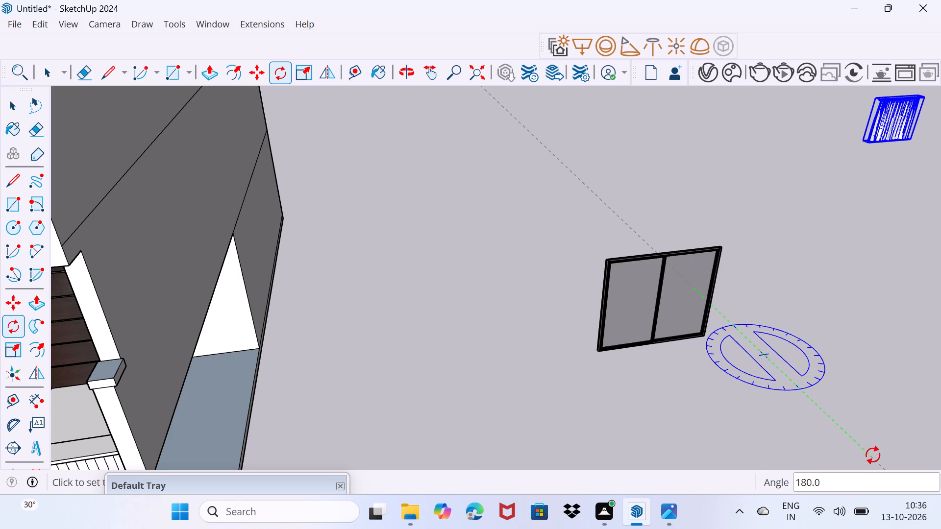
Rotate the curtain a further 90° about the blue axis, around a point just beside it, ending on the red axis.
{"action": "scroll", "coordinate": [900, 145], "scroll_direction": "up", "scroll_amount": 1}
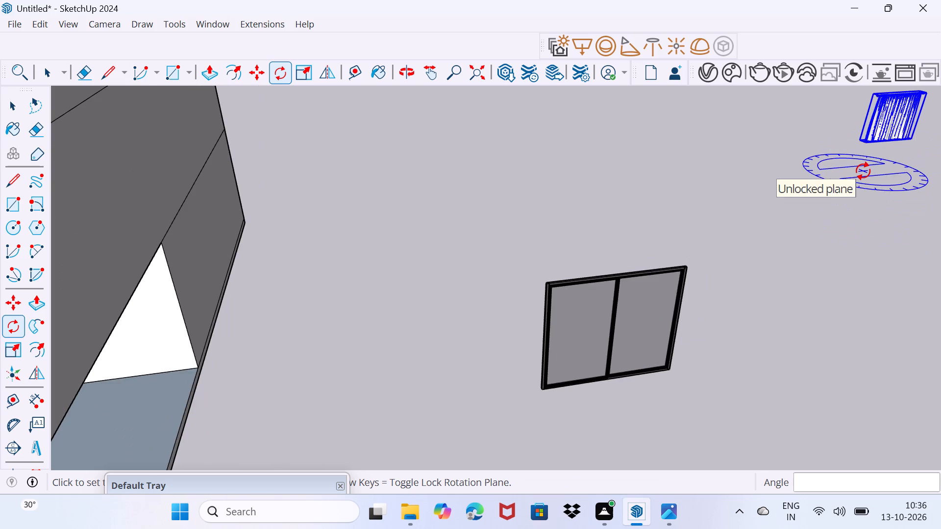
{"action": "scroll", "coordinate": [863, 171], "scroll_direction": "up", "scroll_amount": 1}
{"action": "middle_click_drag", "start_coordinate": [863, 169], "coordinate": [867, 257]}
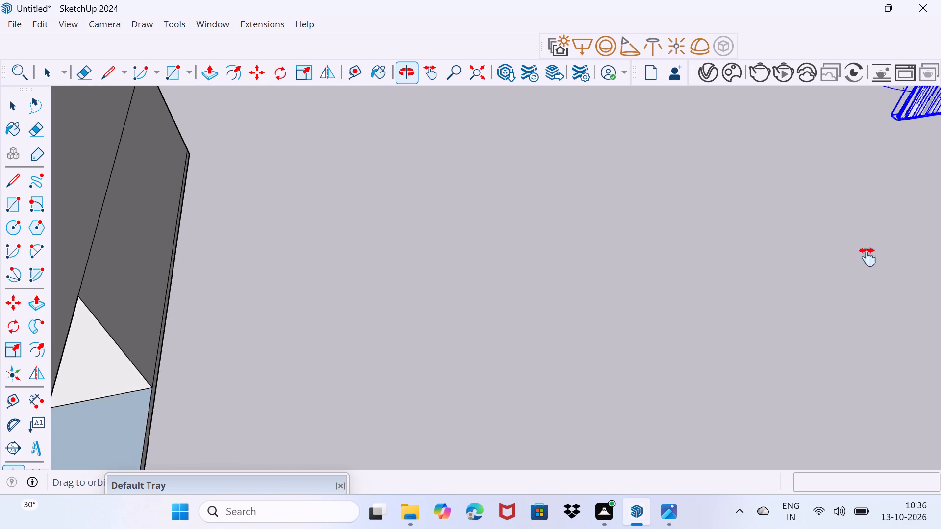
{"action": "middle_click_drag", "start_coordinate": [867, 257], "coordinate": [350, 446]}
{"action": "scroll", "coordinate": [593, 217], "scroll_direction": "up", "scroll_amount": 3}
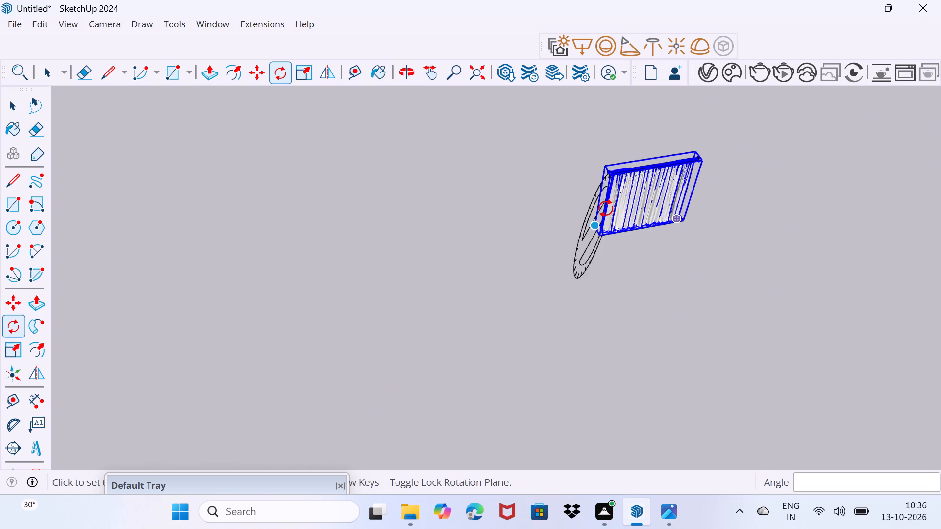
{"action": "scroll", "coordinate": [609, 198], "scroll_direction": "up", "scroll_amount": 11}
{"action": "middle_click_drag", "start_coordinate": [597, 208], "coordinate": [617, 214]}
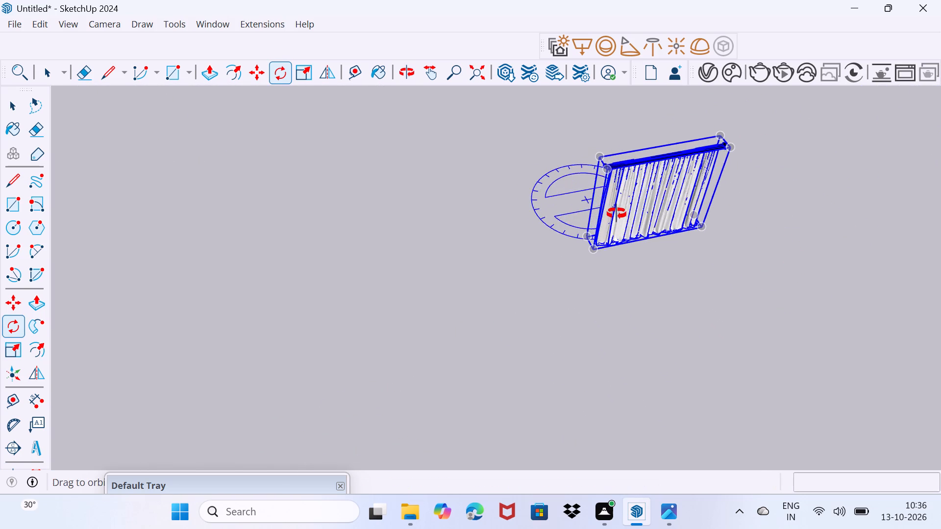
{"action": "middle_click_drag", "start_coordinate": [617, 214], "coordinate": [683, 236]}
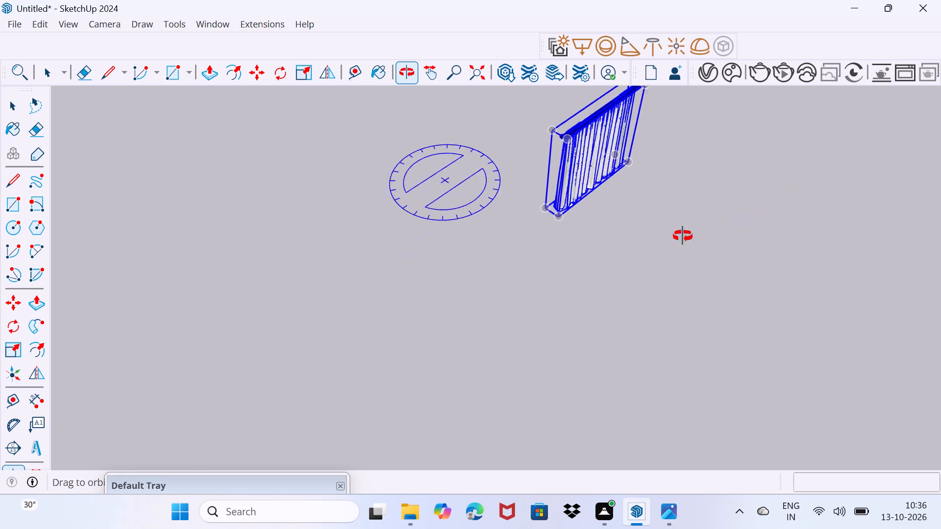
{"action": "middle_click_drag", "start_coordinate": [683, 236], "coordinate": [577, 207]}
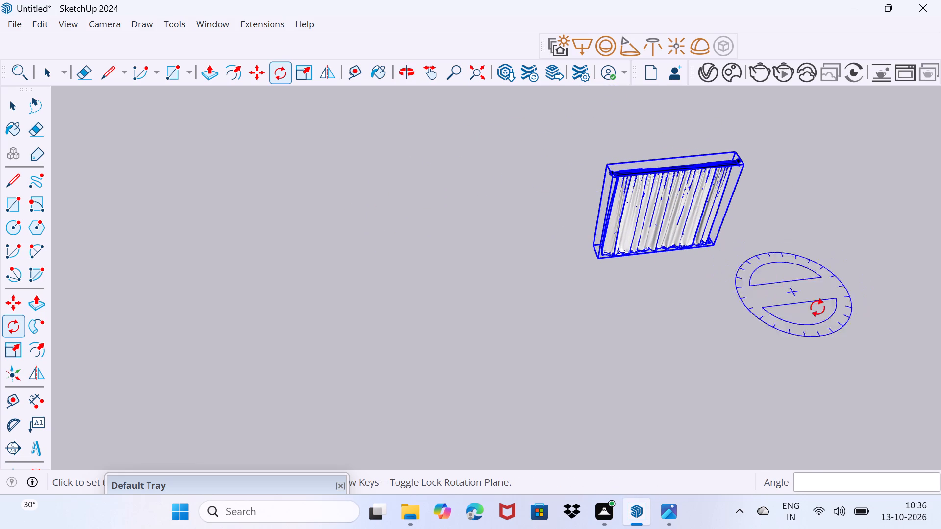
{"action": "left_click", "coordinate": [824, 303]}
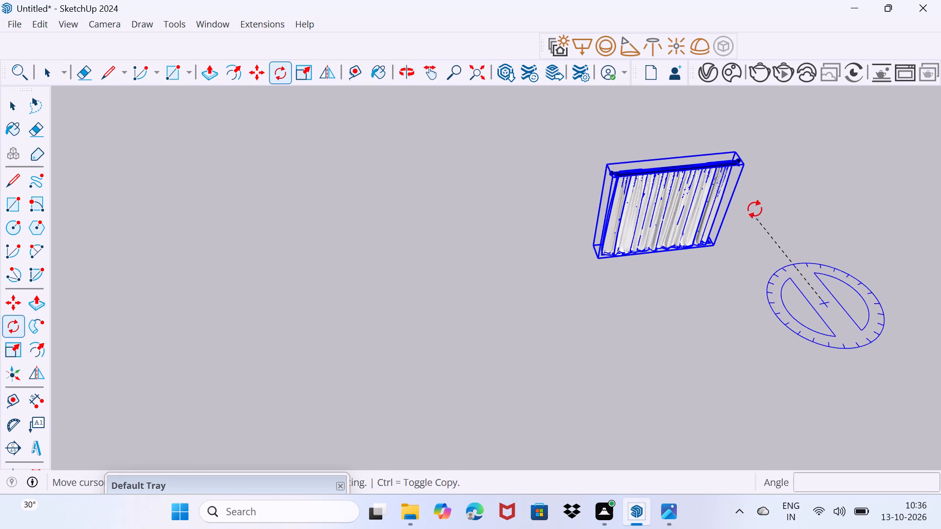
{"action": "left_click", "coordinate": [759, 206]}
{"action": "scroll", "coordinate": [711, 244], "scroll_direction": "down", "scroll_amount": 1}
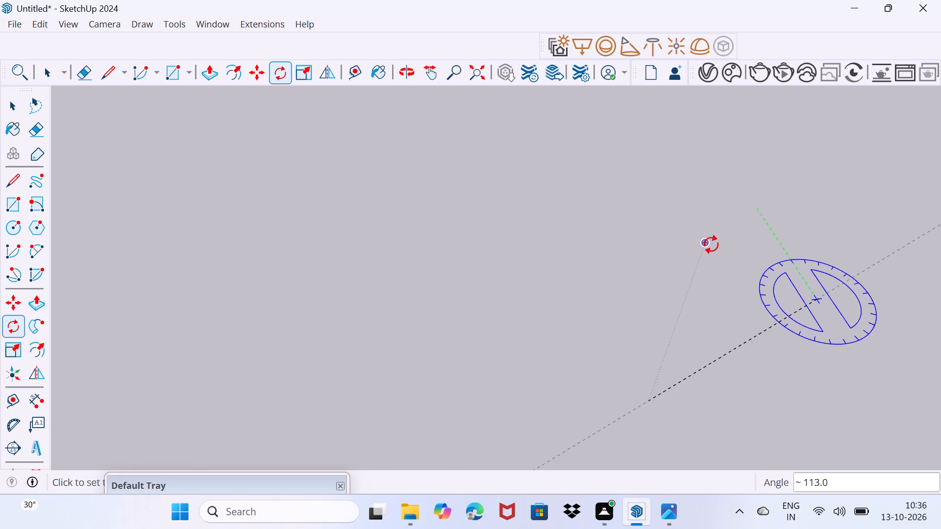
{"action": "scroll", "coordinate": [711, 244], "scroll_direction": "down", "scroll_amount": 14}
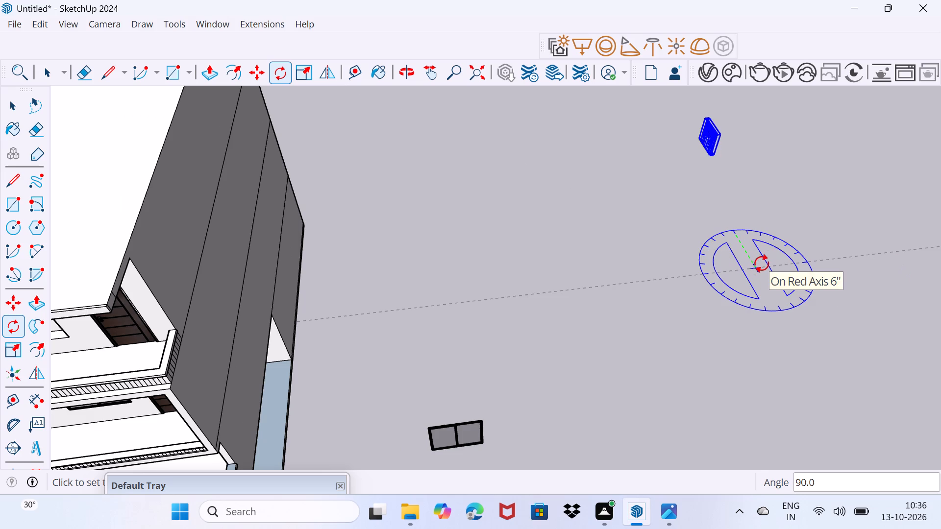
{"action": "scroll", "coordinate": [762, 264], "scroll_direction": "up", "scroll_amount": 1}
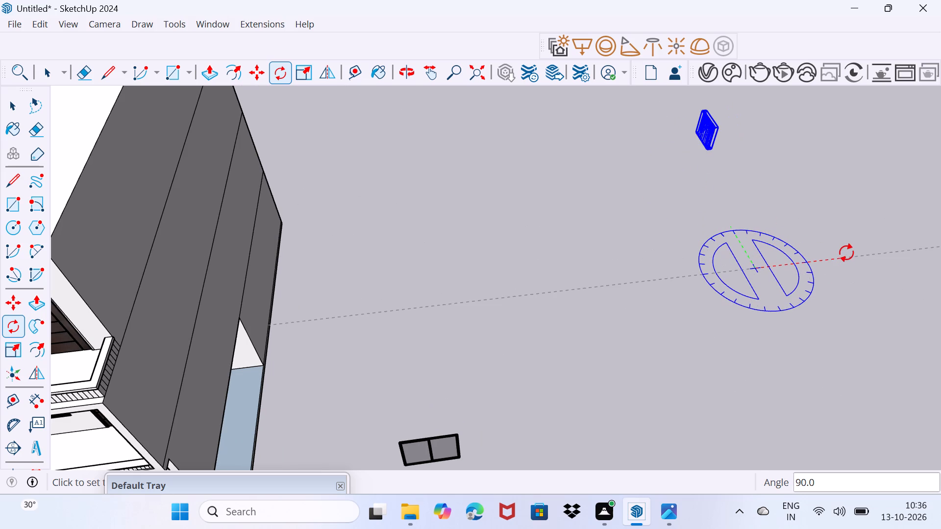
{"action": "left_click", "coordinate": [846, 253]}
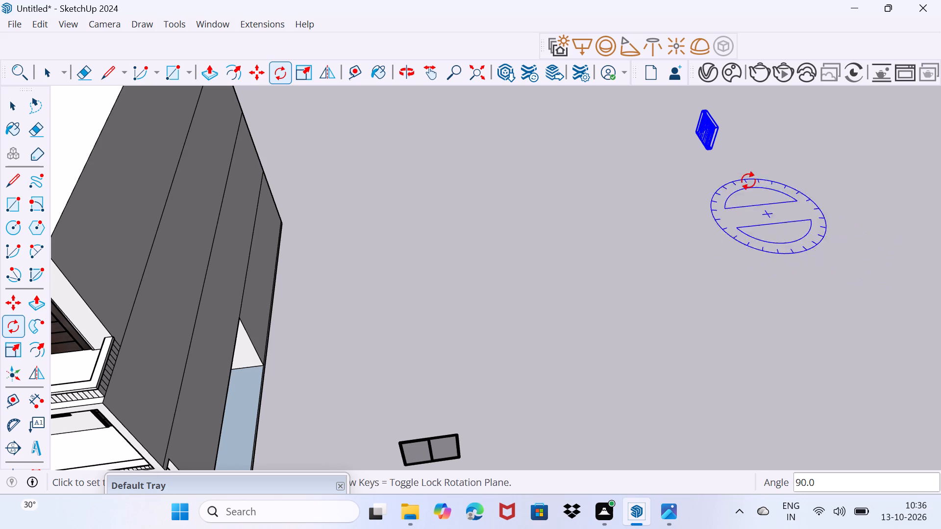
Deselect the rotated curtain.
{"action": "scroll", "coordinate": [743, 171], "scroll_direction": "up", "scroll_amount": 2}
{"action": "middle_click_drag", "start_coordinate": [709, 202], "coordinate": [378, 136]}
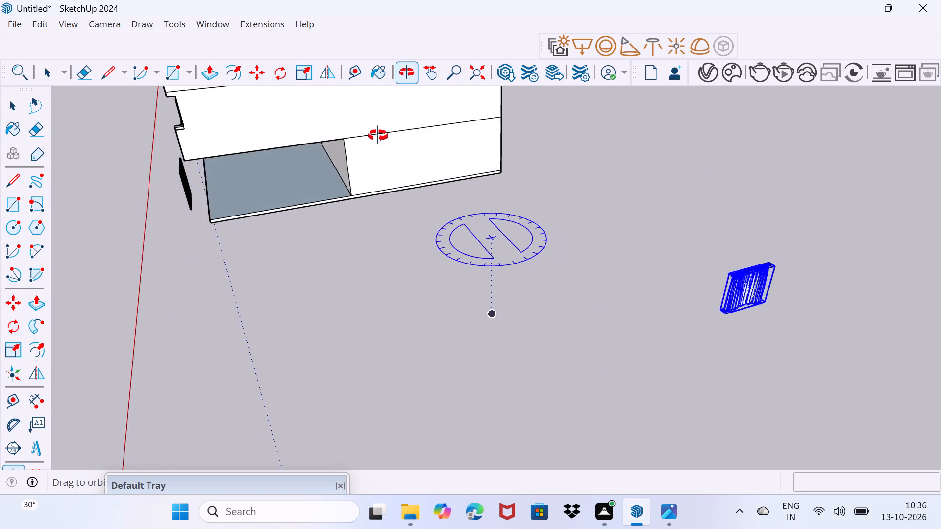
{"action": "middle_click_drag", "start_coordinate": [378, 136], "coordinate": [335, 119]}
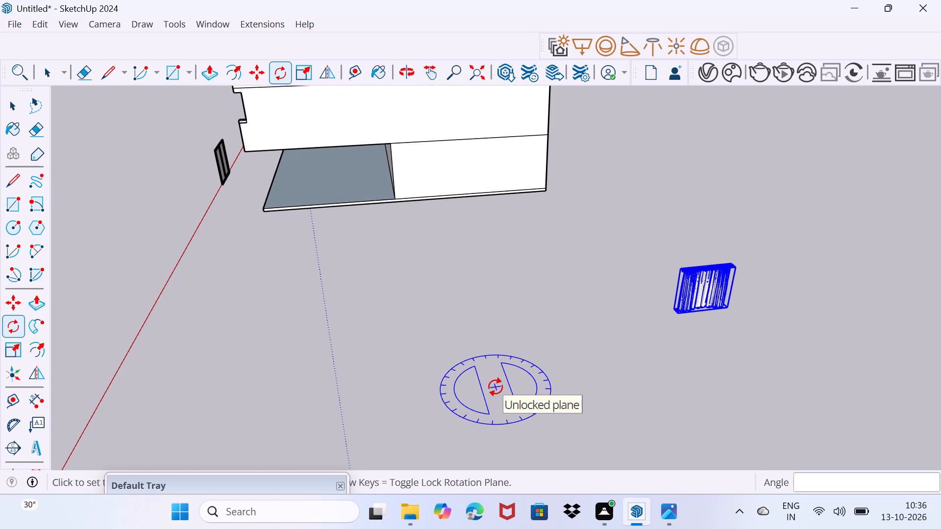
{"action": "key", "text": "space"}
{"action": "left_click_drag", "start_coordinate": [499, 397], "coordinate": [507, 374]}
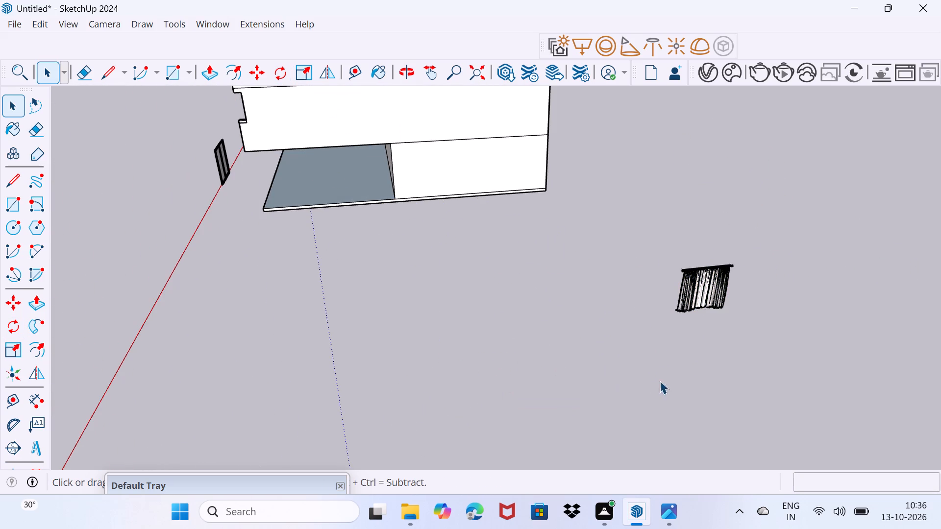
Examine the curtain's front and rod side, and its orientation relative to the loose sliding window and the building.
{"action": "scroll", "coordinate": [713, 296], "scroll_direction": "up", "scroll_amount": 11}
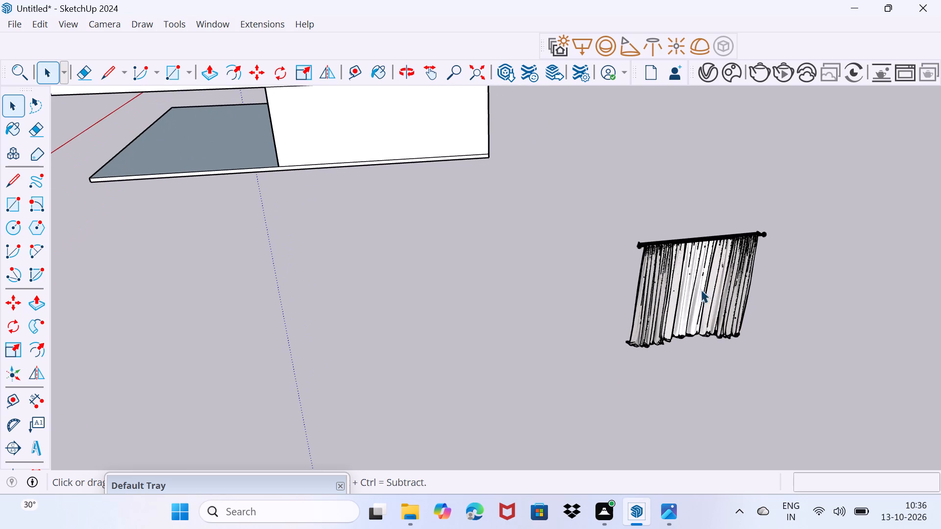
{"action": "scroll", "coordinate": [699, 291], "scroll_direction": "up", "scroll_amount": 6}
{"action": "middle_click_drag", "start_coordinate": [636, 302], "coordinate": [648, 306]}
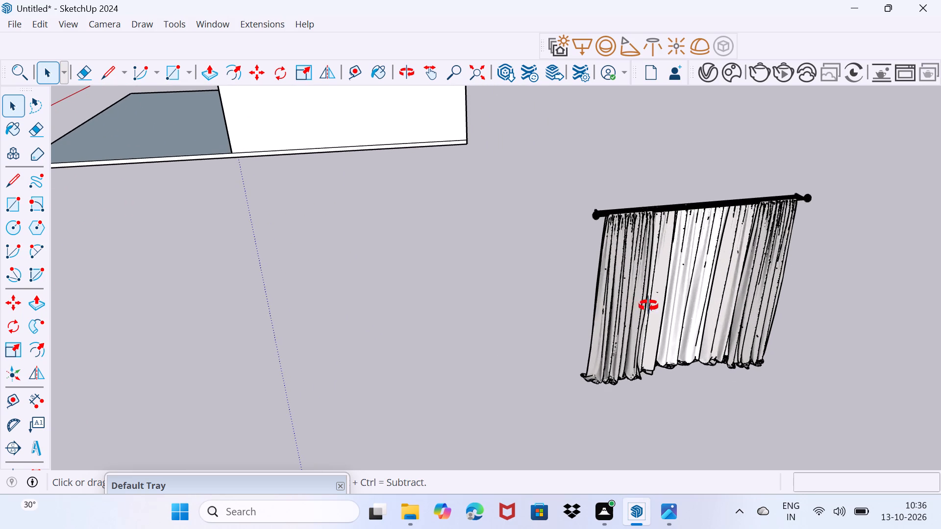
{"action": "middle_click_drag", "start_coordinate": [648, 306], "coordinate": [855, 310]}
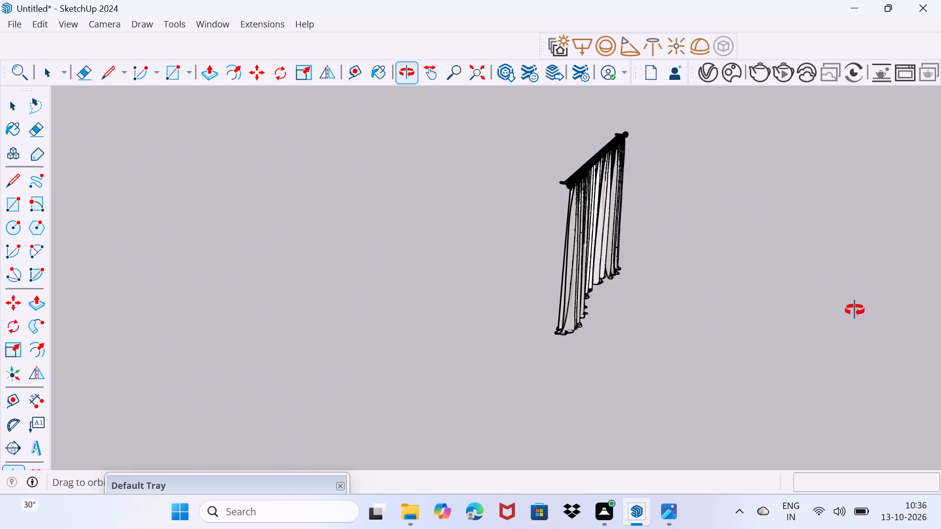
{"action": "middle_click_drag", "start_coordinate": [855, 310], "coordinate": [630, 307]}
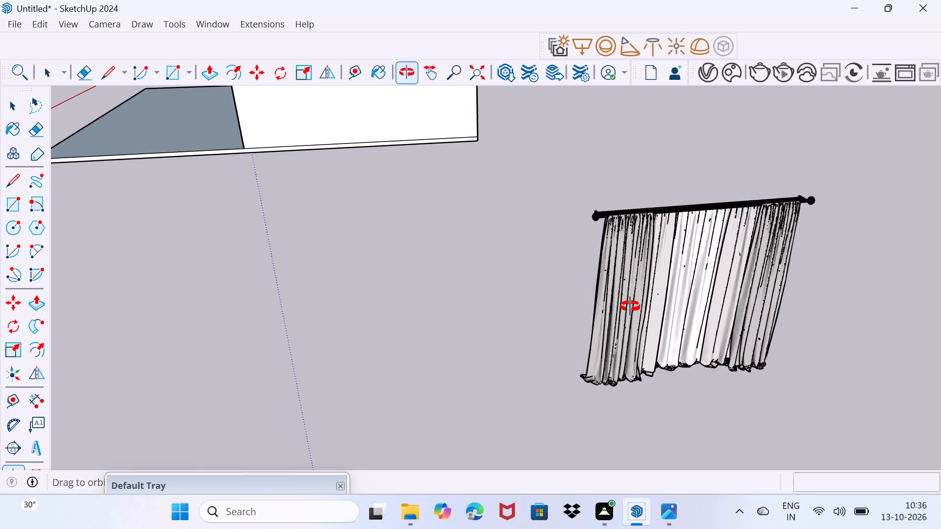
{"action": "middle_click_drag", "start_coordinate": [630, 307], "coordinate": [761, 295]}
{"action": "scroll", "coordinate": [761, 295], "scroll_direction": "down", "scroll_amount": 11}
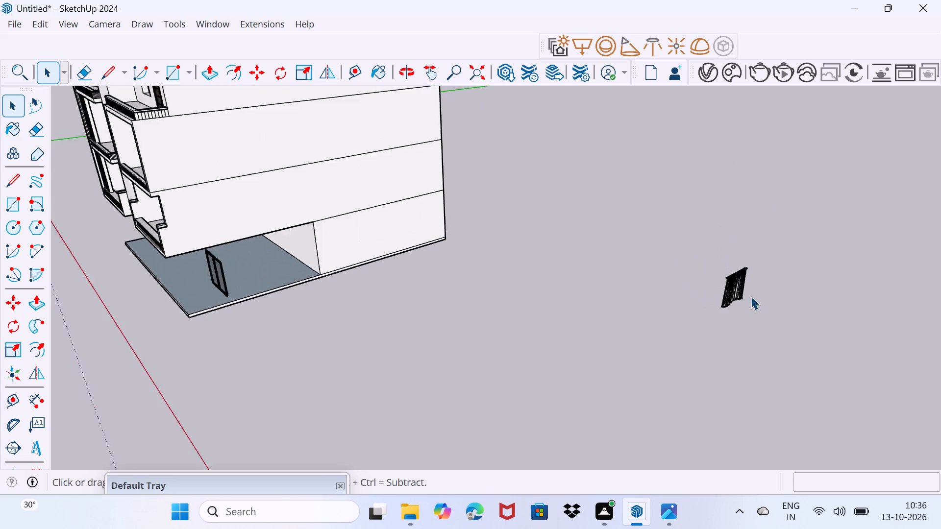
{"action": "scroll", "coordinate": [751, 296], "scroll_direction": "down", "scroll_amount": 4}
{"action": "scroll", "coordinate": [350, 290], "scroll_direction": "up", "scroll_amount": 2}
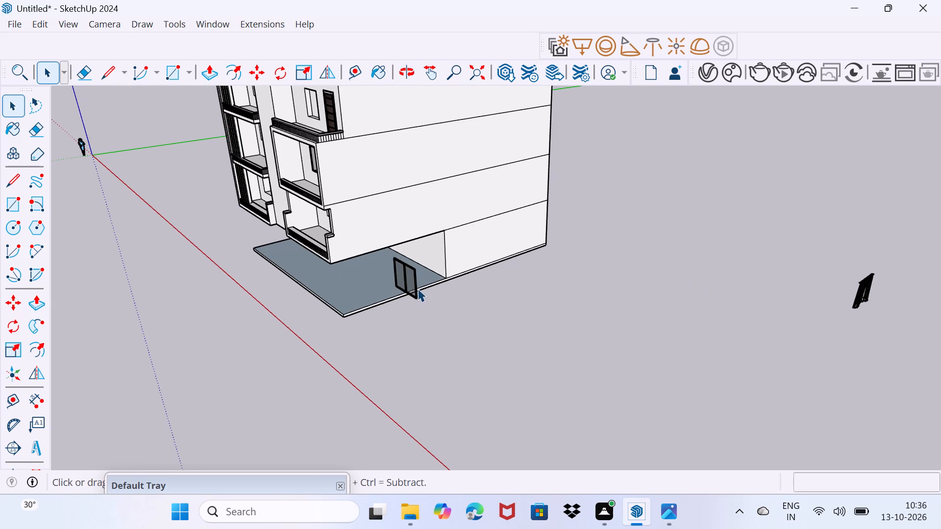
Move the loose two-panel sliding window about 56' 9" away from the building, placing it beside the curtain.
{"action": "left_click", "coordinate": [418, 289]}
{"action": "left_click", "coordinate": [407, 283]}
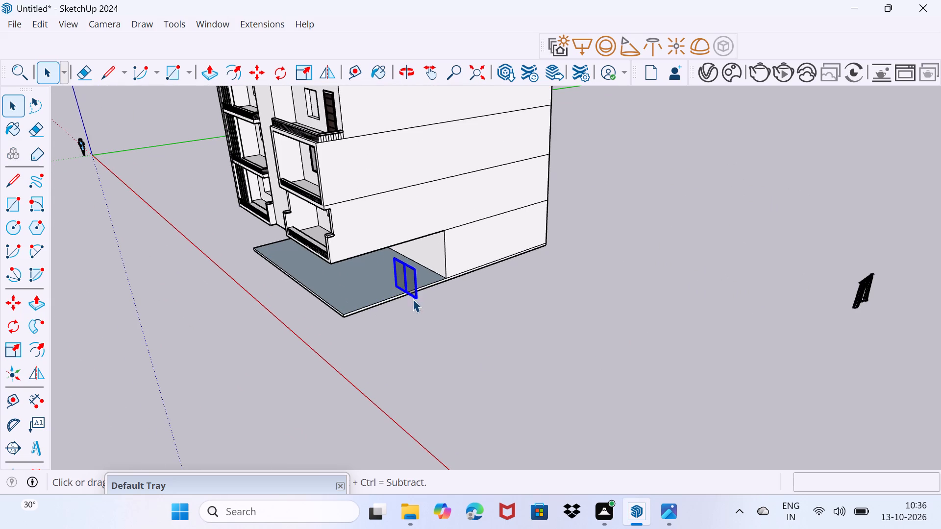
{"action": "scroll", "coordinate": [413, 299], "scroll_direction": "up", "scroll_amount": 4}
{"action": "key", "text": "m"}
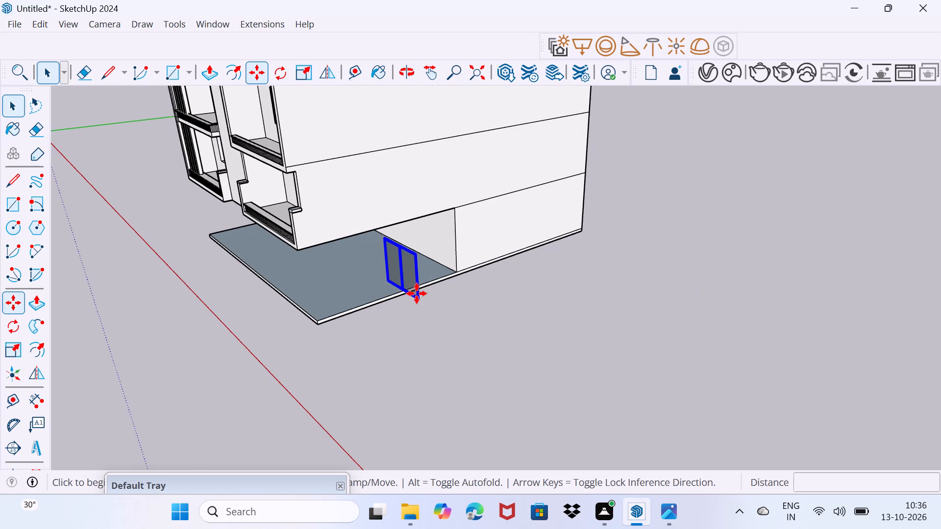
{"action": "left_click", "coordinate": [417, 293]}
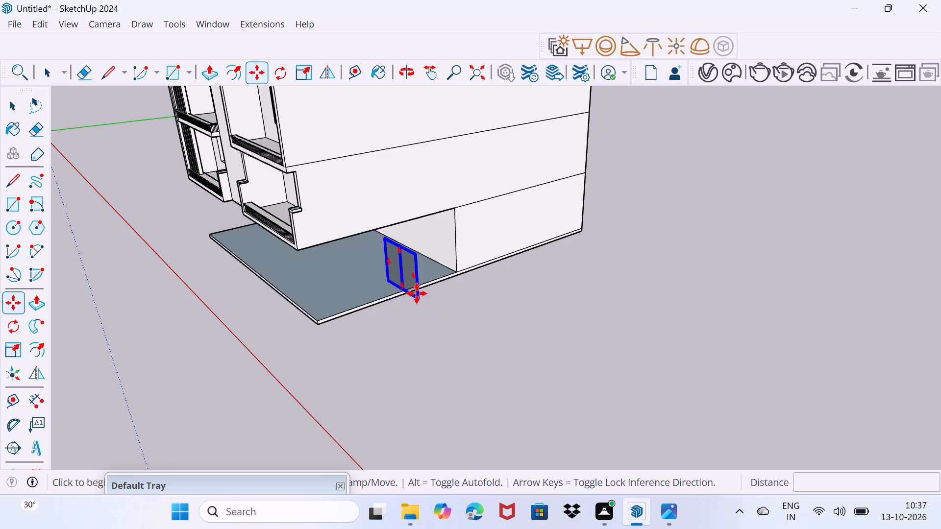
{"action": "scroll", "coordinate": [677, 343], "scroll_direction": "down", "scroll_amount": 6}
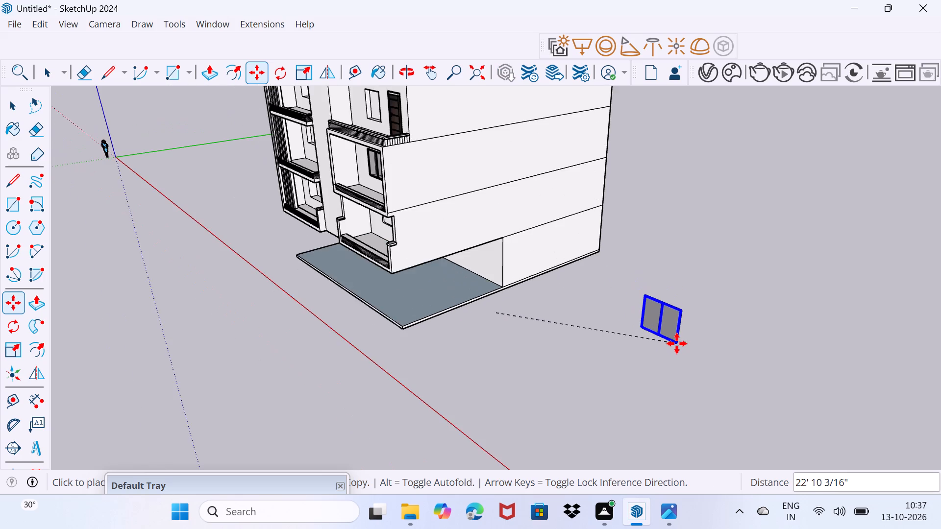
{"action": "scroll", "coordinate": [677, 343], "scroll_direction": "down", "scroll_amount": 2}
{"action": "scroll", "coordinate": [860, 333], "scroll_direction": "up", "scroll_amount": 3}
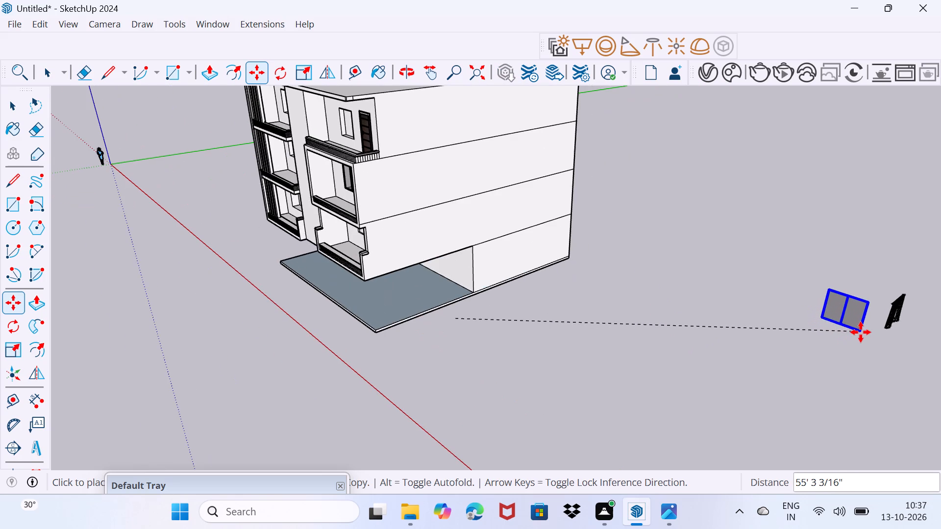
{"action": "left_click", "coordinate": [868, 329]}
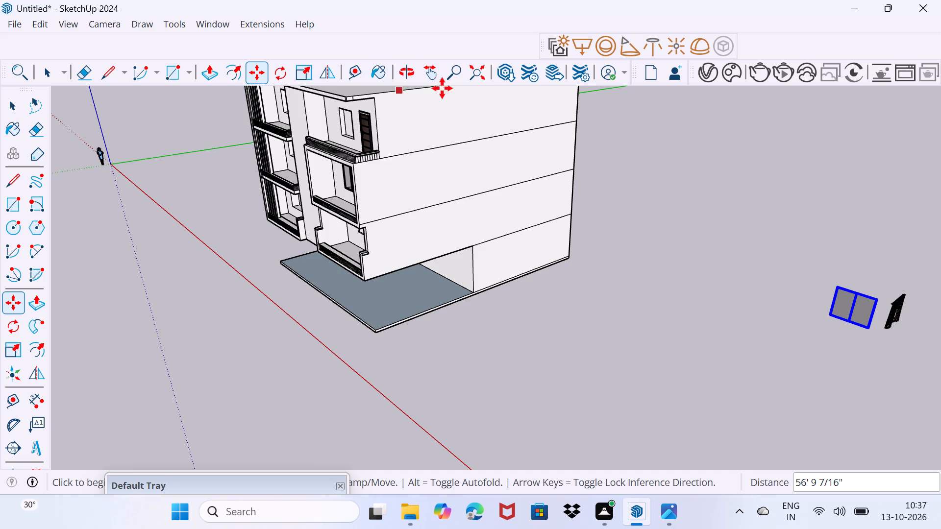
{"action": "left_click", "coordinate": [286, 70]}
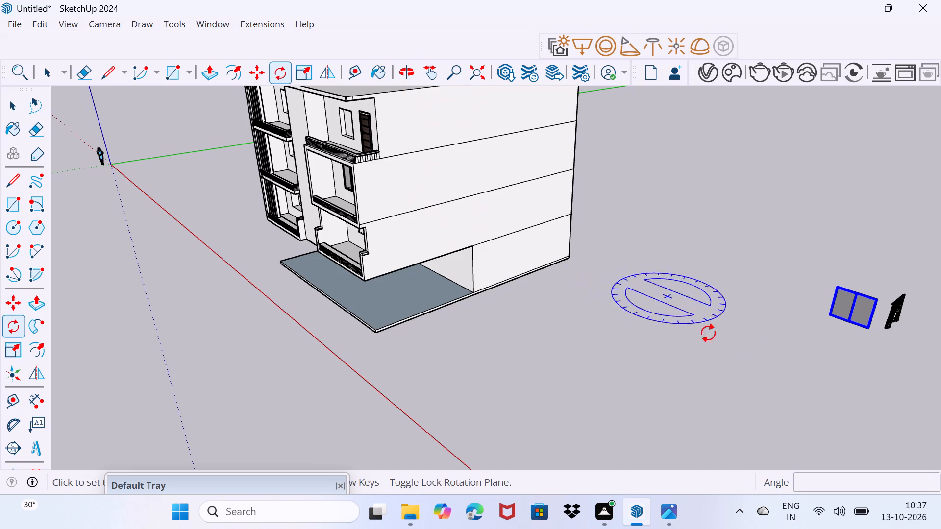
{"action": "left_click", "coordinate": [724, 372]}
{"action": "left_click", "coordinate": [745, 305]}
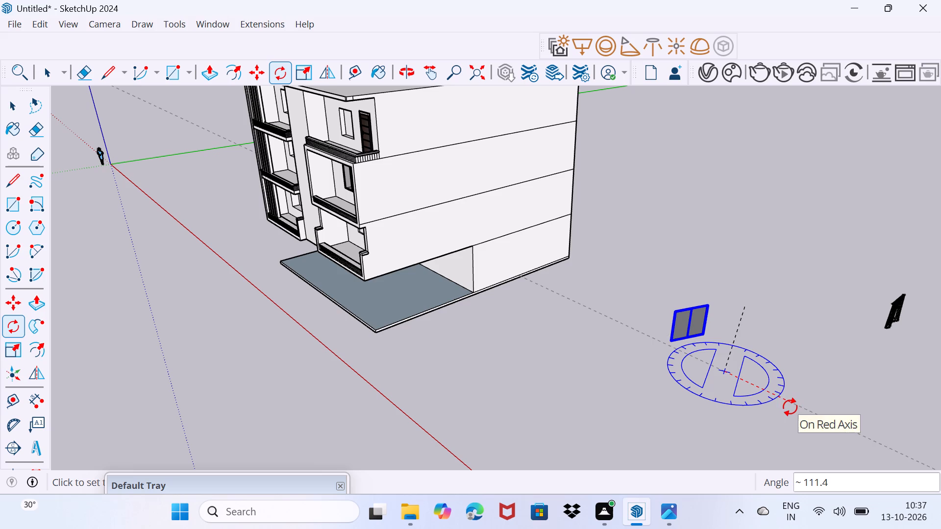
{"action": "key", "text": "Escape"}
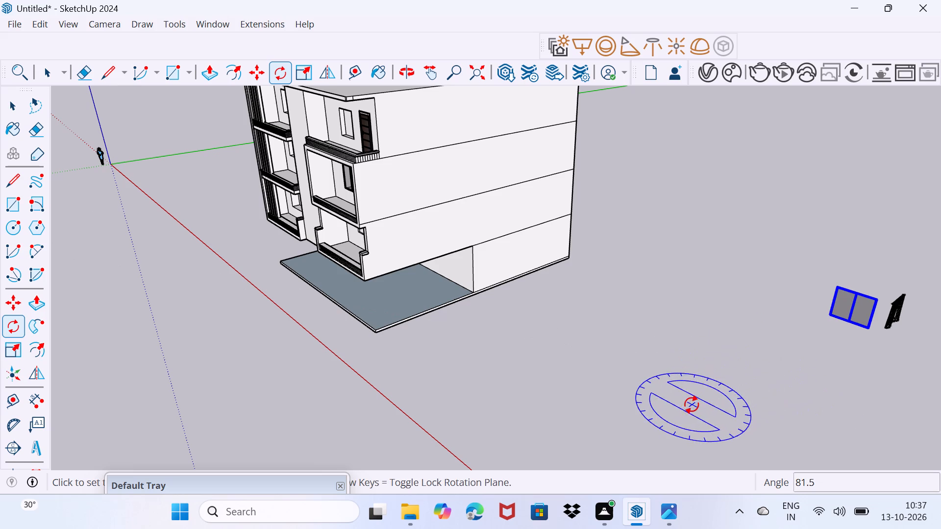
Rotate the sliding window 90° about the vertical blue axis, around a point on the ground in front of it.
{"action": "left_click", "coordinate": [692, 404]}
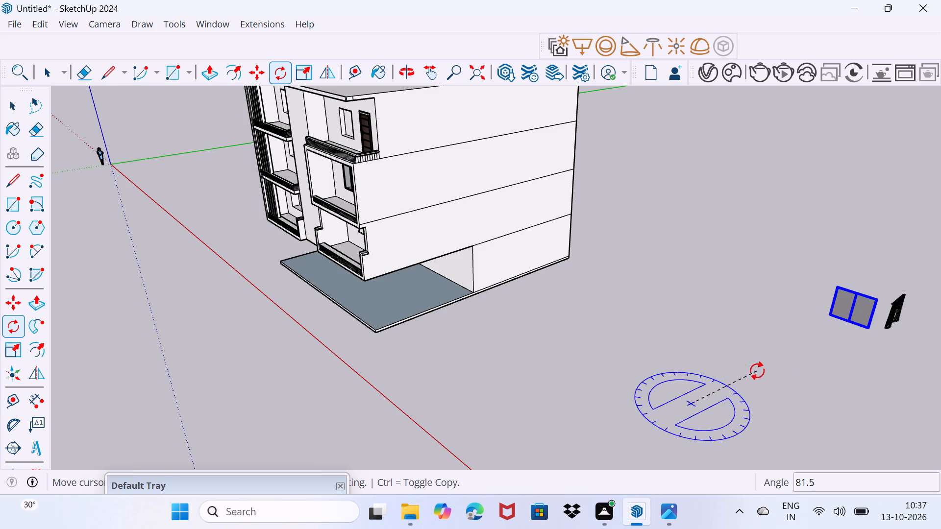
{"action": "left_click", "coordinate": [757, 370]}
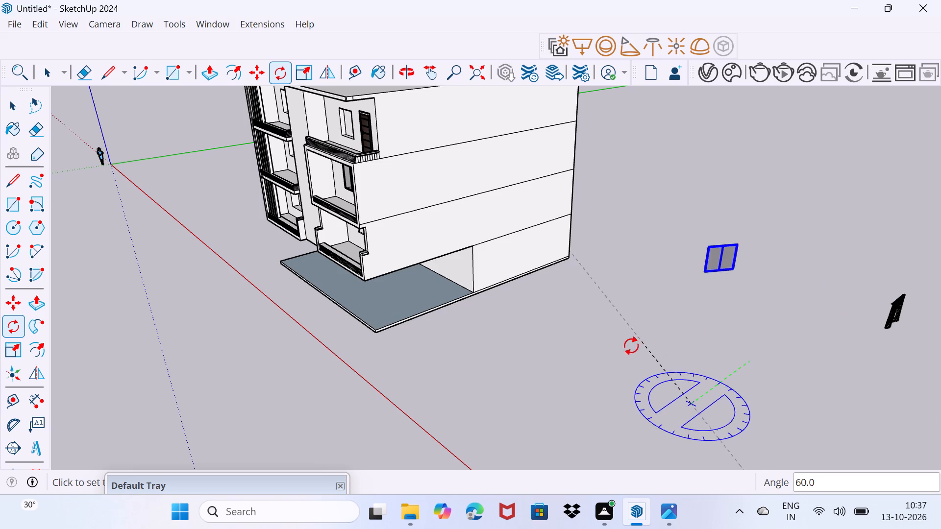
{"action": "left_click", "coordinate": [615, 363]}
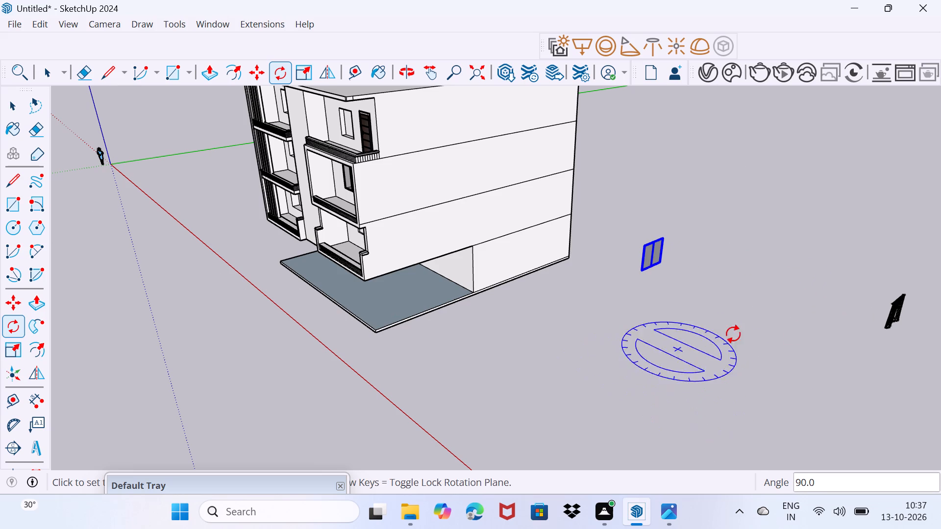
Move the curtain about 34' 7" by its upper corner onto the matching upper corner of the sliding window's frame.
{"action": "scroll", "coordinate": [843, 374], "scroll_direction": "up", "scroll_amount": 2}
{"action": "middle_click_drag", "start_coordinate": [773, 377], "coordinate": [671, 382]}
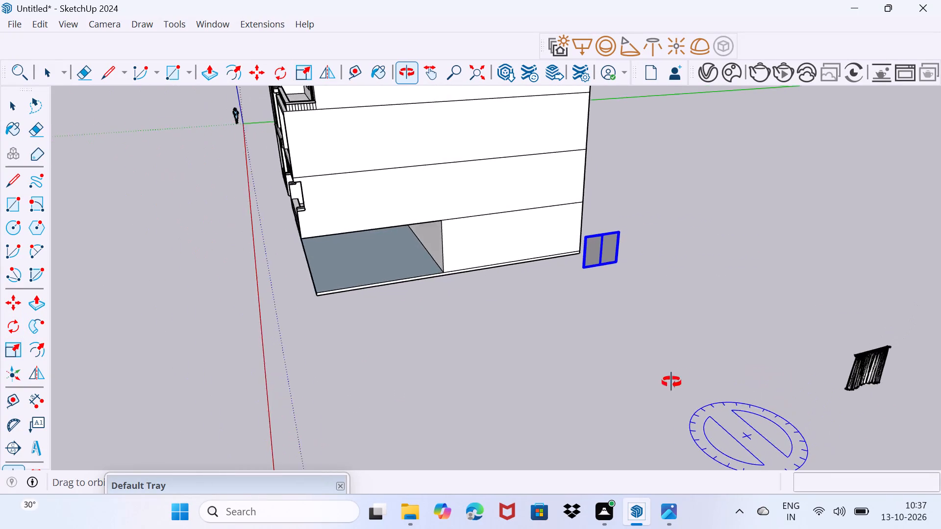
{"action": "middle_click_drag", "start_coordinate": [671, 382], "coordinate": [667, 383]}
{"action": "key", "text": "space"}
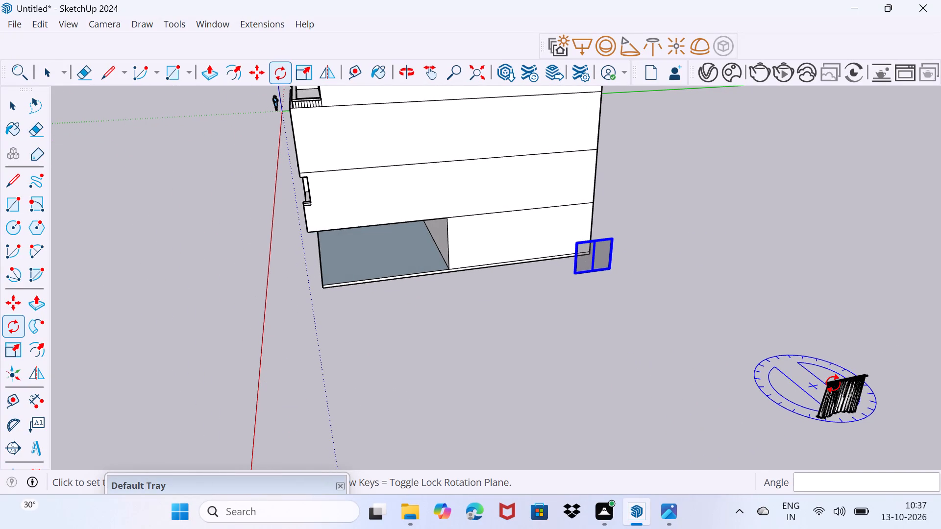
{"action": "left_click", "coordinate": [830, 389]}
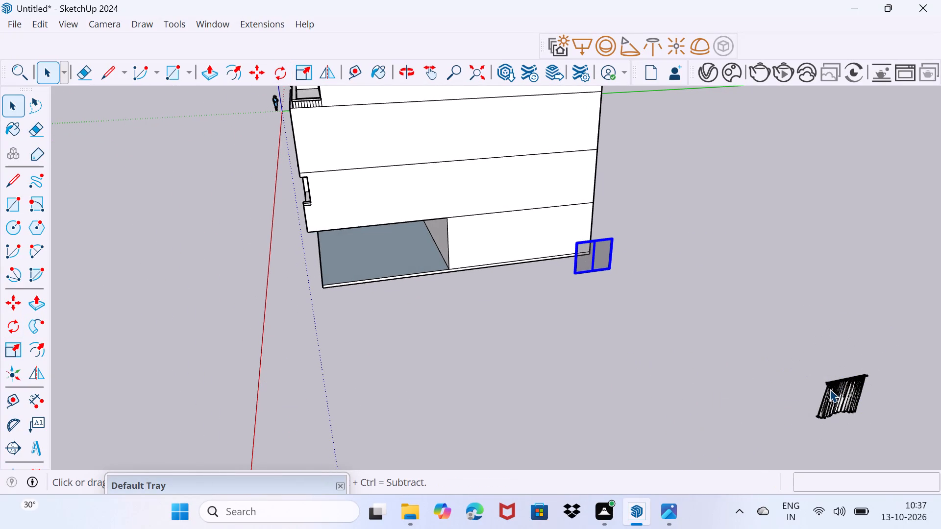
{"action": "scroll", "coordinate": [830, 389], "scroll_direction": "up", "scroll_amount": 1}
{"action": "middle_click_drag", "start_coordinate": [831, 389], "coordinate": [892, 371]}
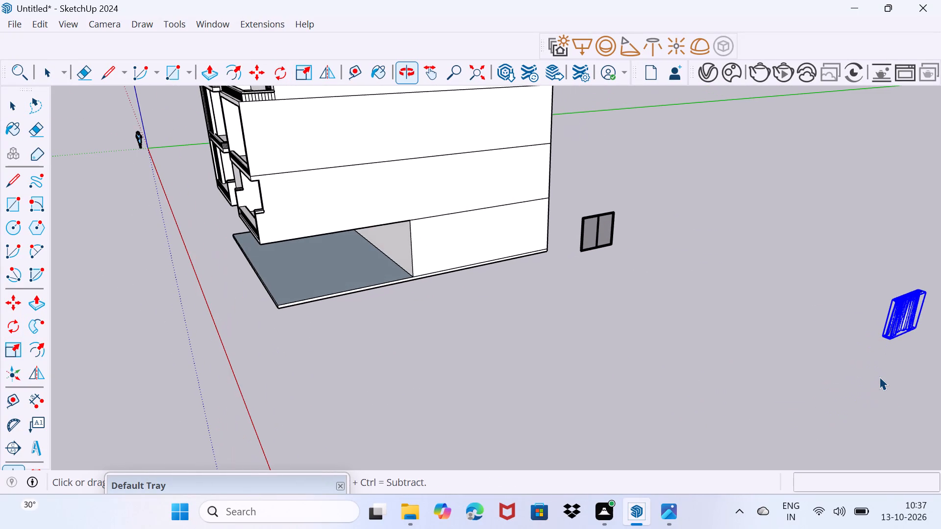
{"action": "key", "text": "m"}
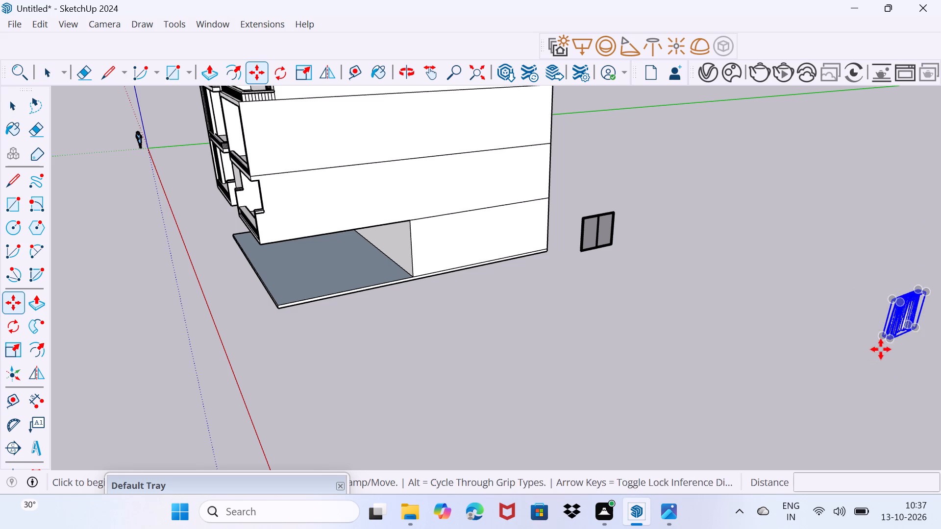
{"action": "scroll", "coordinate": [887, 343], "scroll_direction": "up", "scroll_amount": 5}
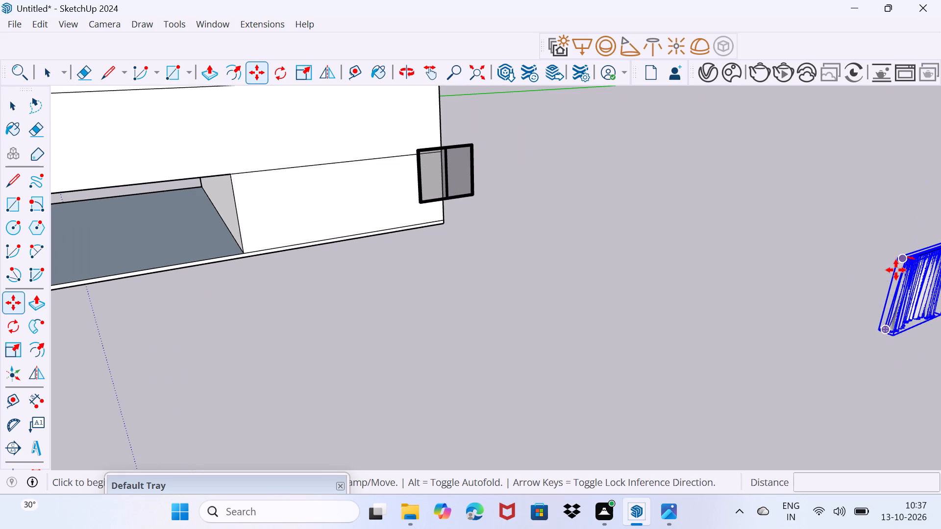
{"action": "scroll", "coordinate": [898, 268], "scroll_direction": "up", "scroll_amount": 3}
{"action": "left_click", "coordinate": [902, 250]}
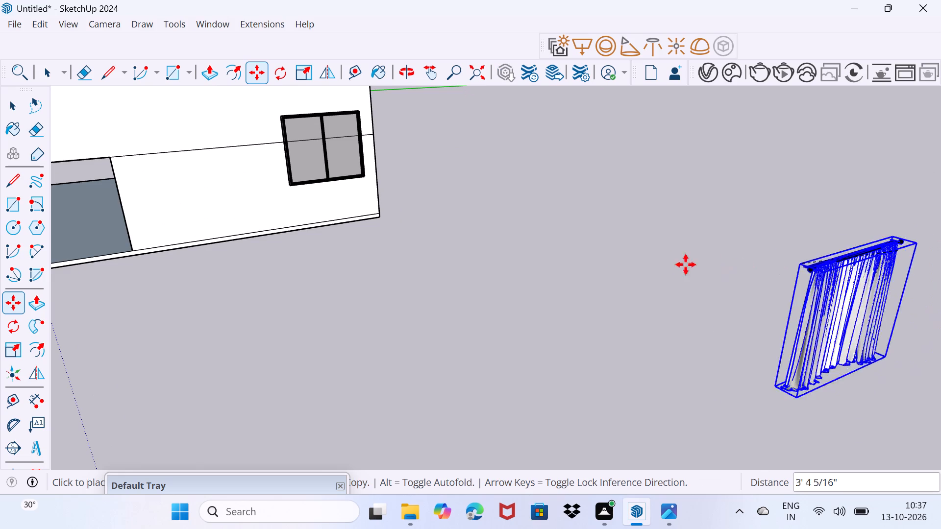
{"action": "scroll", "coordinate": [283, 130], "scroll_direction": "up", "scroll_amount": 1}
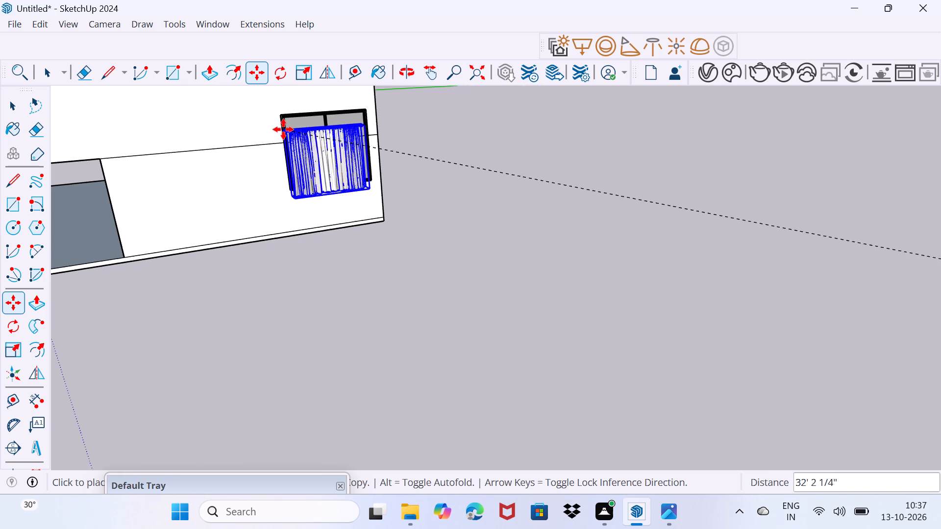
{"action": "middle_click_drag", "start_coordinate": [286, 129], "coordinate": [300, 205]}
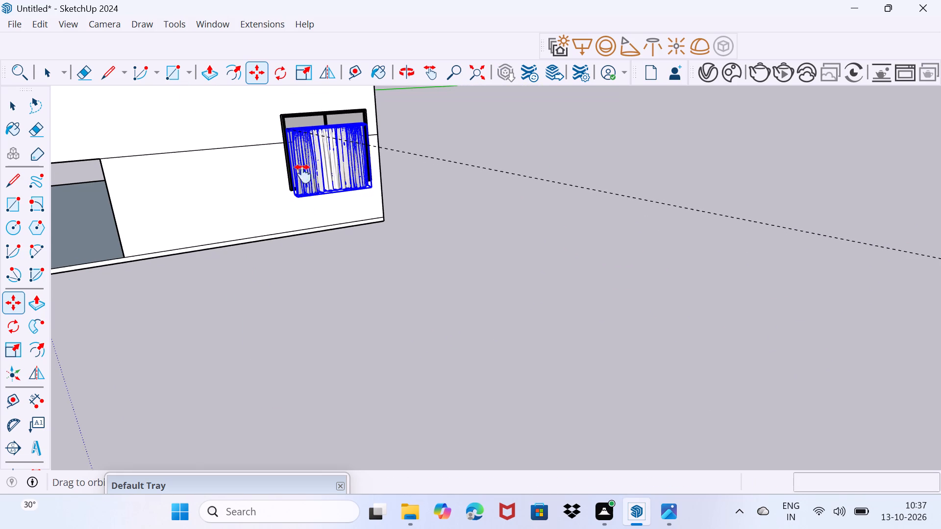
{"action": "middle_click_drag", "start_coordinate": [305, 163], "coordinate": [306, 218], "text": "shift"}
{"action": "middle_click_drag", "start_coordinate": [300, 169], "coordinate": [299, 201]}
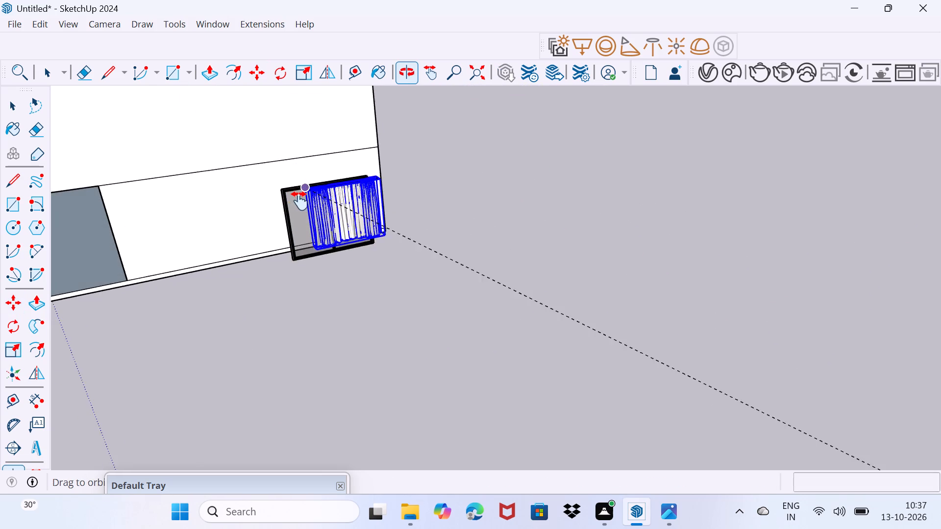
{"action": "middle_click_drag", "start_coordinate": [299, 201], "coordinate": [303, 230]}
{"action": "scroll", "coordinate": [292, 233], "scroll_direction": "up", "scroll_amount": 4}
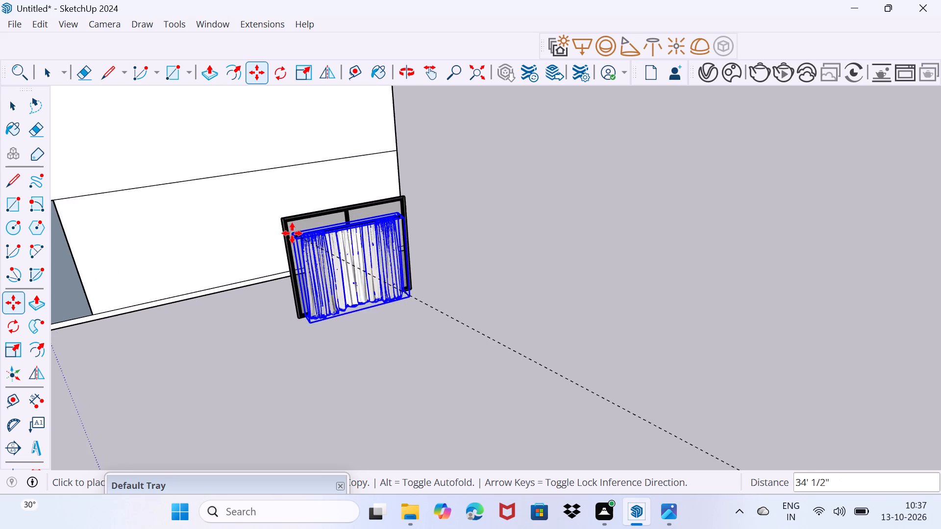
{"action": "scroll", "coordinate": [292, 233], "scroll_direction": "up", "scroll_amount": 10}
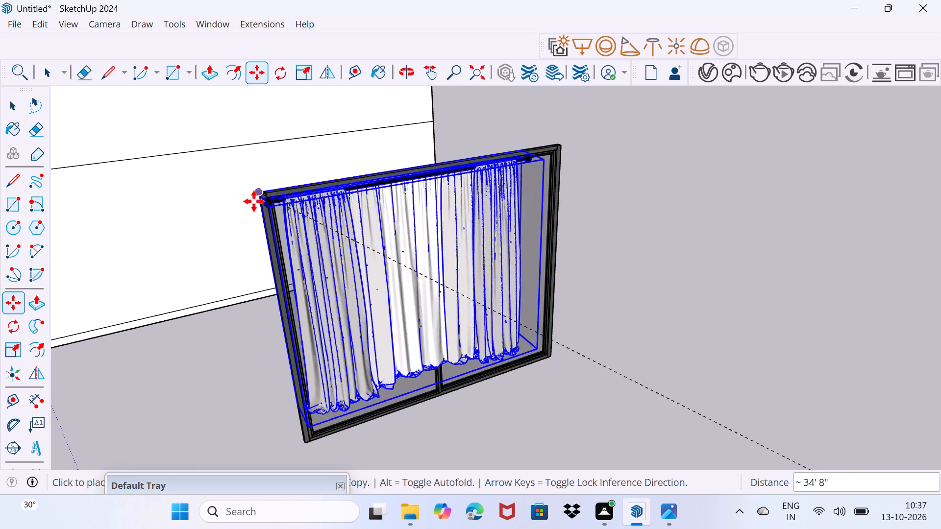
{"action": "left_click", "coordinate": [262, 200]}
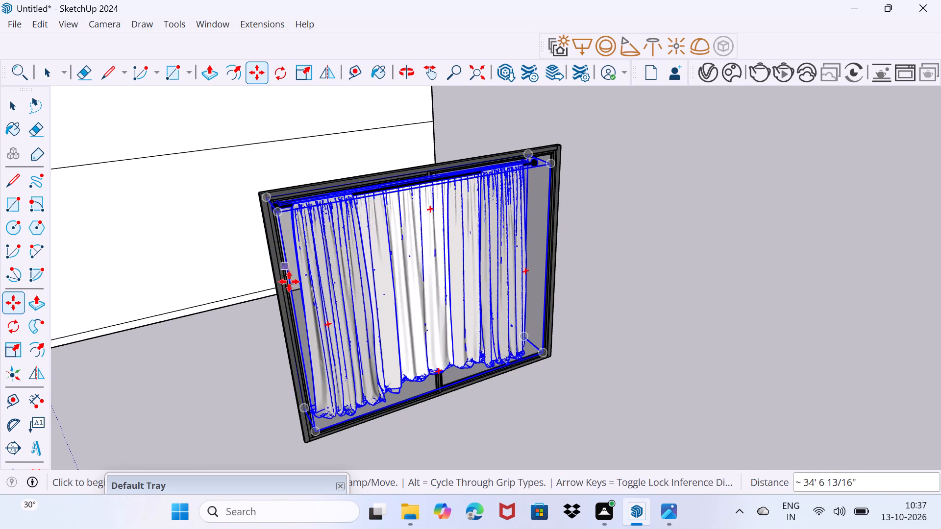
Shift the curtain about 15/16" along the red axis, closer against the sliding window's frame.
{"action": "middle_click_drag", "start_coordinate": [291, 284], "coordinate": [515, 262]}
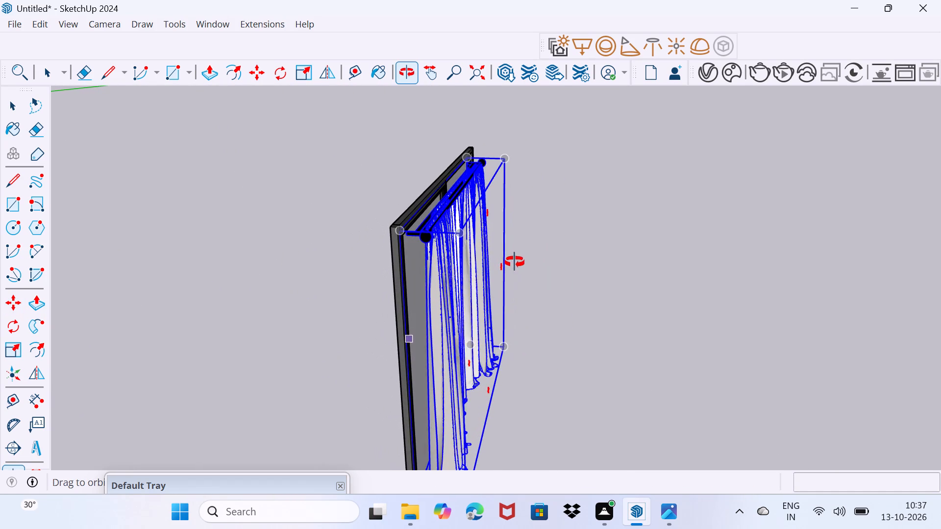
{"action": "middle_click_drag", "start_coordinate": [515, 262], "coordinate": [516, 262]}
{"action": "left_click_drag", "start_coordinate": [402, 229], "coordinate": [388, 229]}
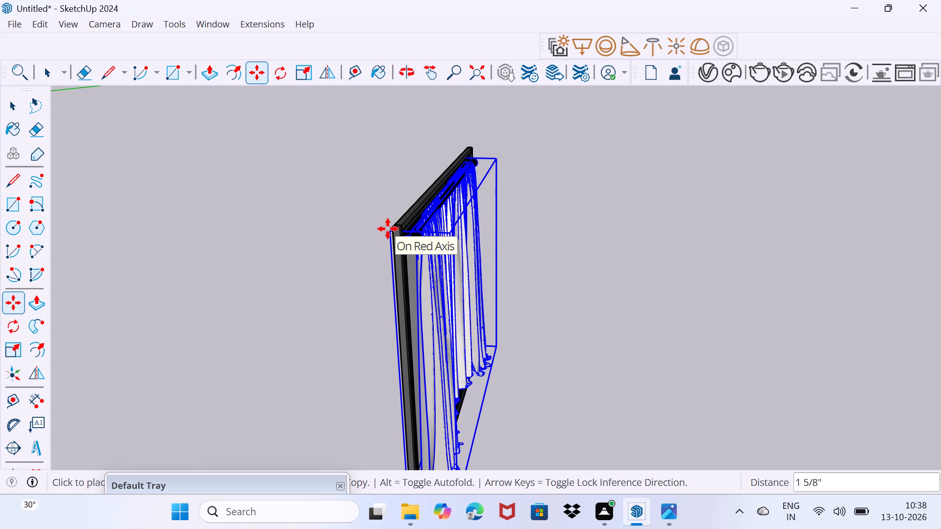
{"action": "left_click_drag", "start_coordinate": [388, 229], "coordinate": [389, 229]}
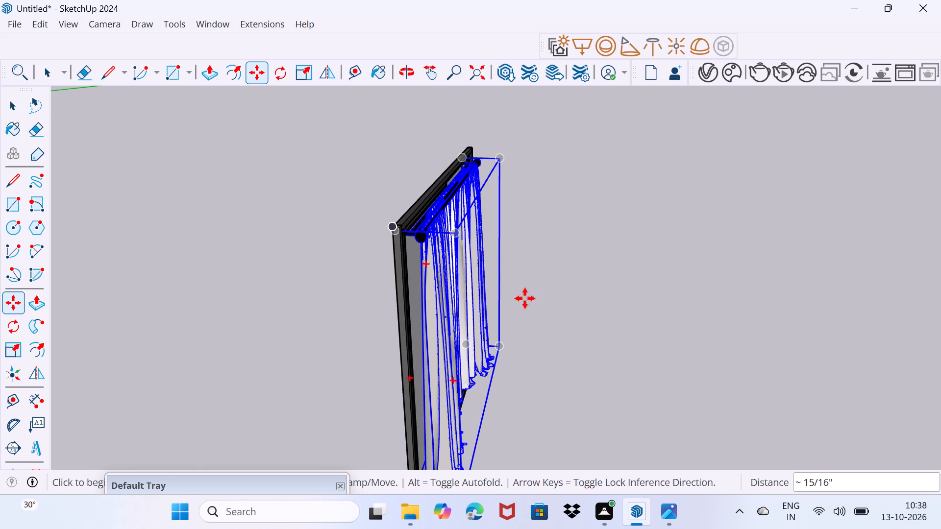
Scale the curtain along the red axis by about 1.16, widening it towards the far side of the sliding window's frame.
{"action": "middle_click_drag", "start_coordinate": [526, 290], "coordinate": [468, 291]}
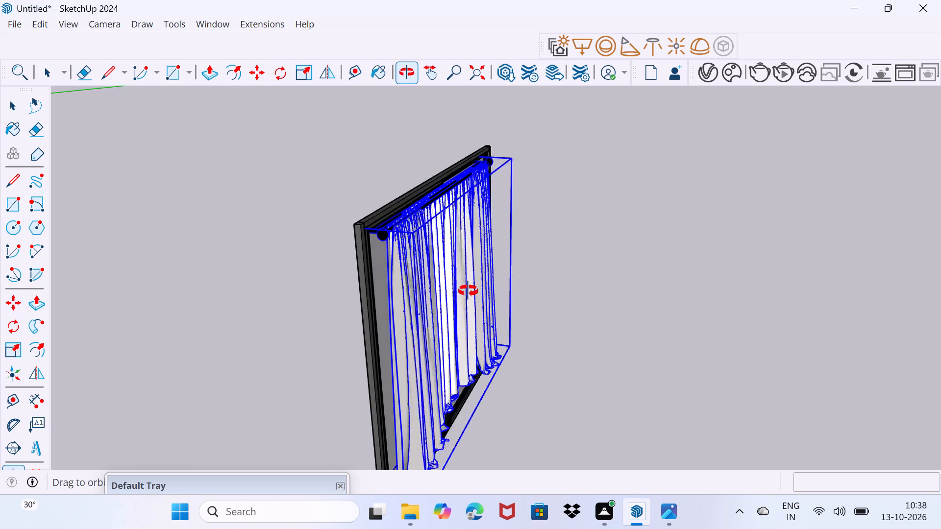
{"action": "middle_click_drag", "start_coordinate": [468, 291], "coordinate": [248, 286]}
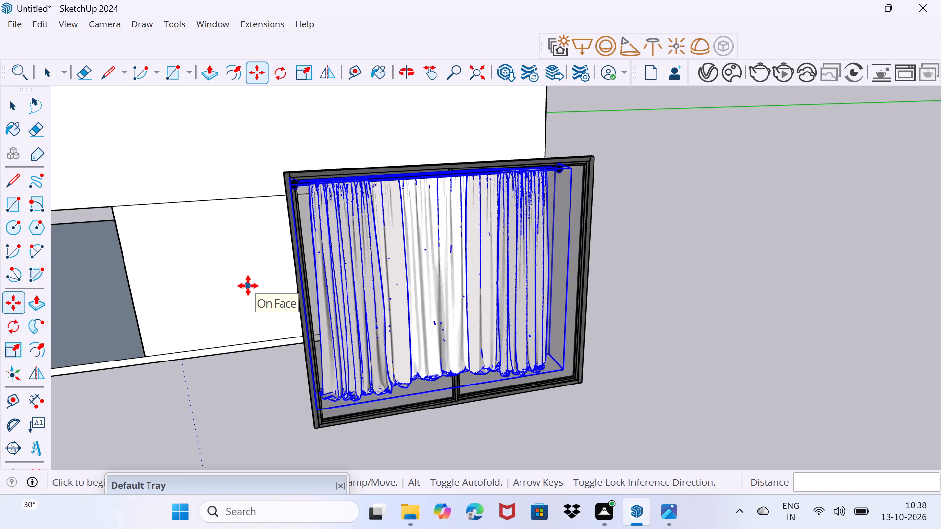
{"action": "key", "text": "s"}
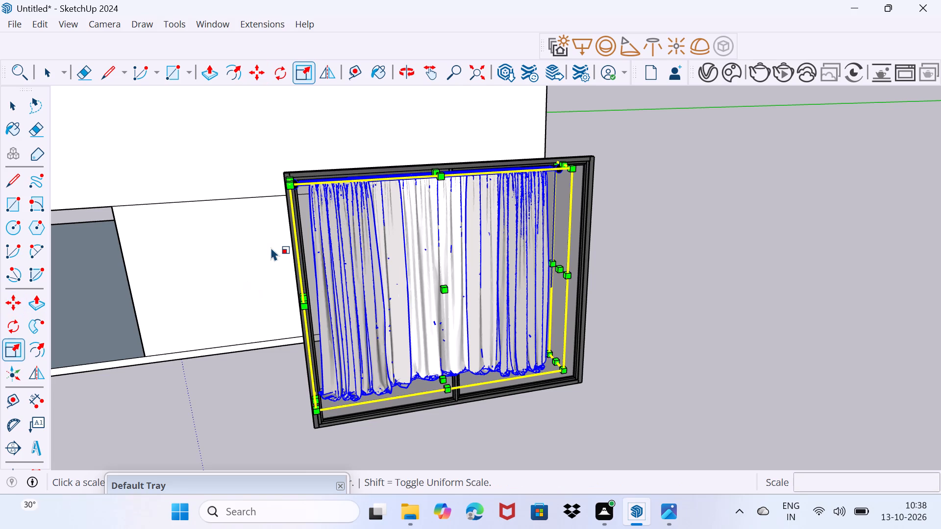
{"action": "middle_click_drag", "start_coordinate": [504, 299], "coordinate": [151, 288]}
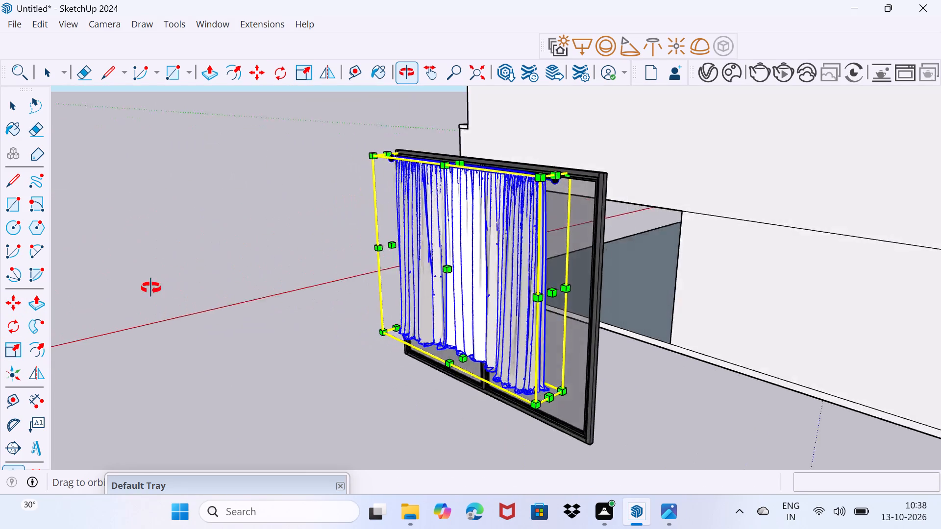
{"action": "middle_click_drag", "start_coordinate": [151, 288], "coordinate": [150, 289]}
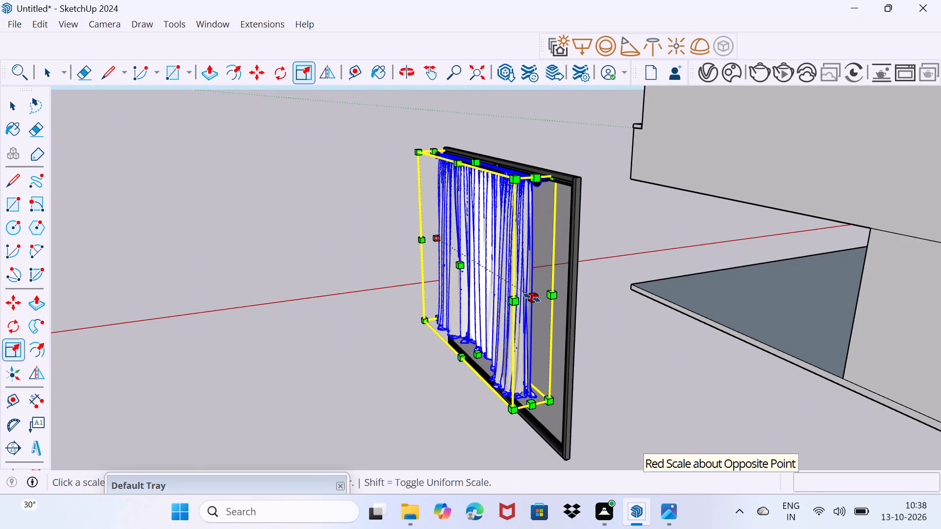
{"action": "left_click_drag", "start_coordinate": [532, 298], "coordinate": [573, 319]}
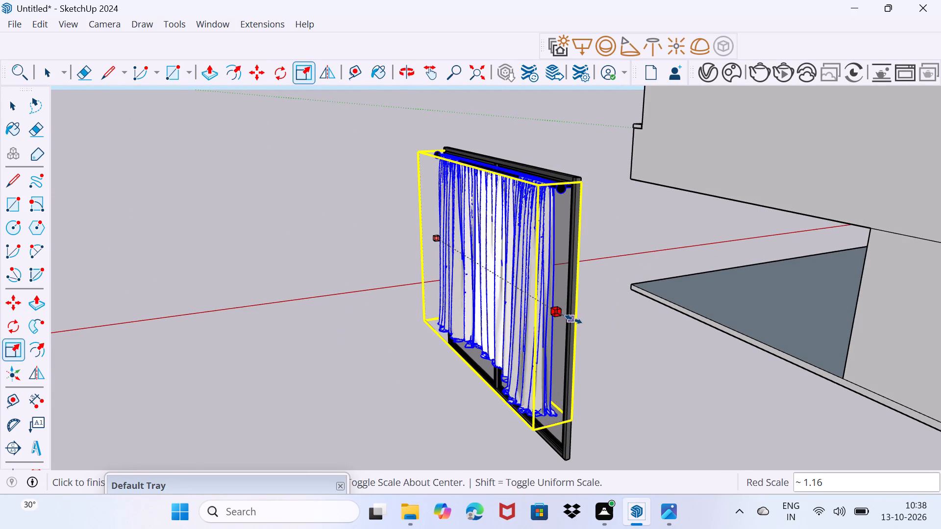
{"action": "left_click_drag", "start_coordinate": [573, 319], "coordinate": [579, 324]}
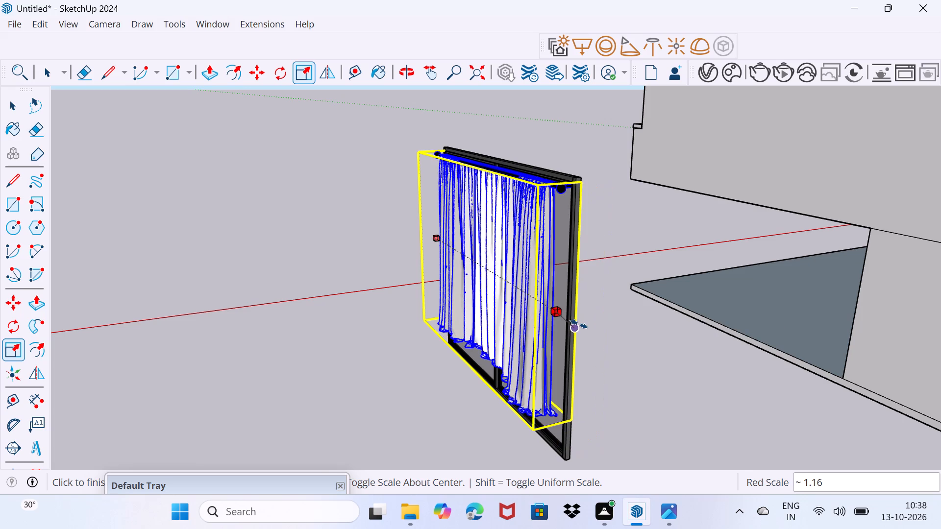
{"action": "left_click_drag", "start_coordinate": [579, 324], "coordinate": [580, 324]}
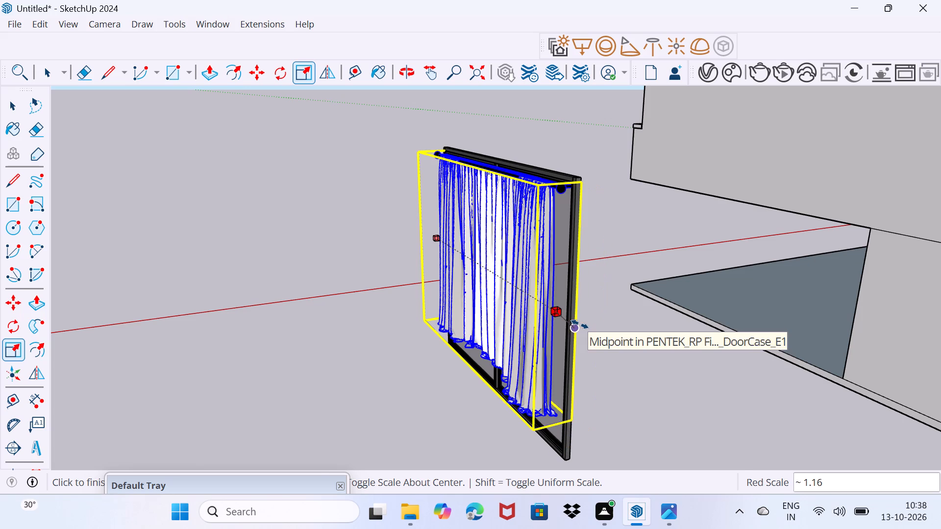
{"action": "left_click_drag", "start_coordinate": [580, 324], "coordinate": [578, 324]}
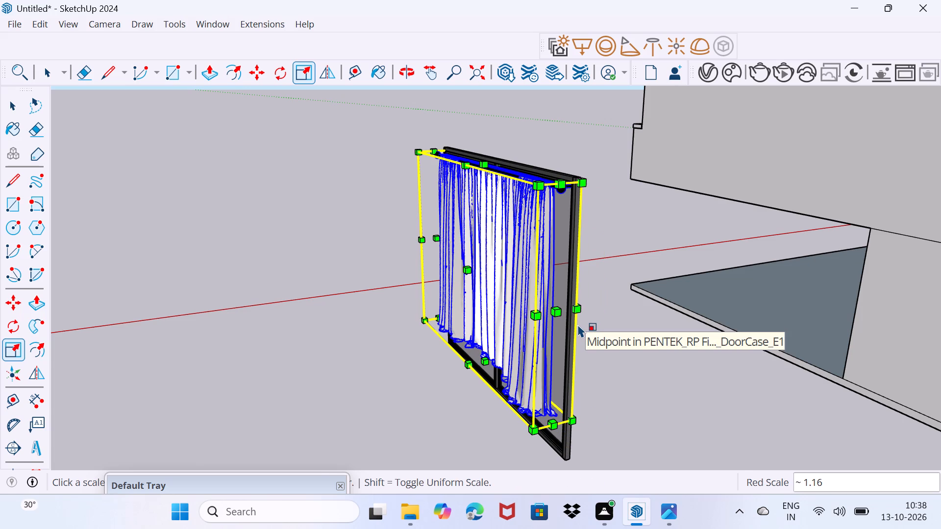
{"action": "key", "text": "space"}
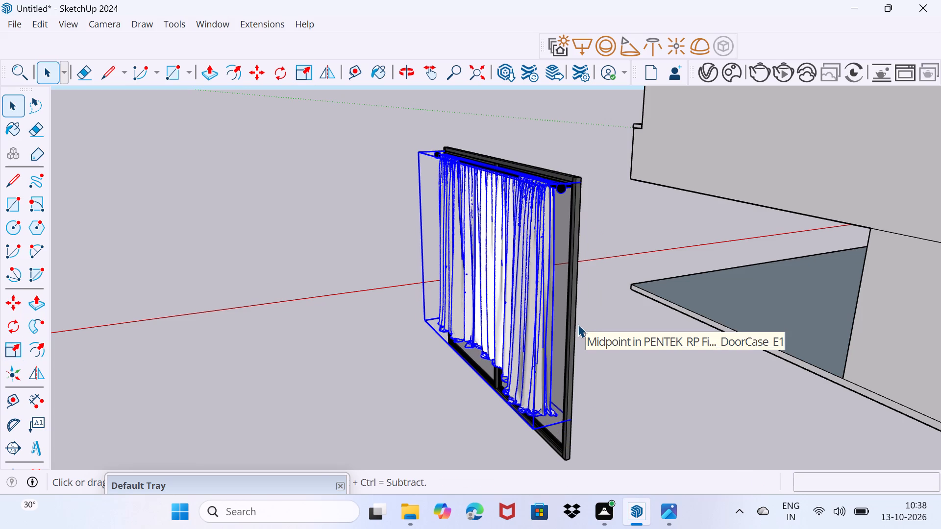
Scale the curtain along the blue axis by 1.18, lengthening it down to the bottom of the sliding window's frame.
{"action": "middle_click_drag", "start_coordinate": [502, 410], "coordinate": [692, 332]}
{"action": "key", "text": "s"}
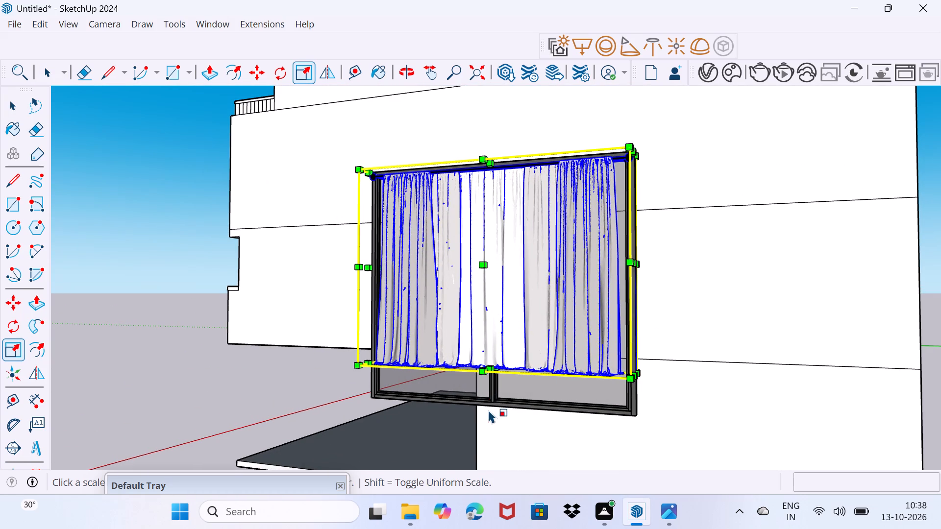
{"action": "middle_click_drag", "start_coordinate": [490, 409], "coordinate": [502, 411]}
{"action": "middle_click_drag", "start_coordinate": [626, 409], "coordinate": [357, 433], "text": "shift"}
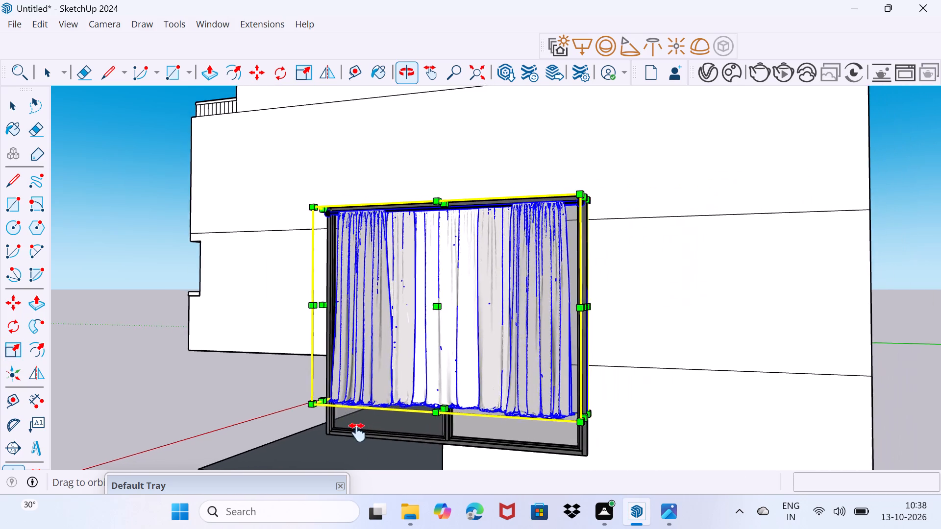
{"action": "middle_click_drag", "start_coordinate": [357, 433], "coordinate": [346, 435], "text": "shift"}
{"action": "middle_click_drag", "start_coordinate": [376, 441], "coordinate": [479, 282]}
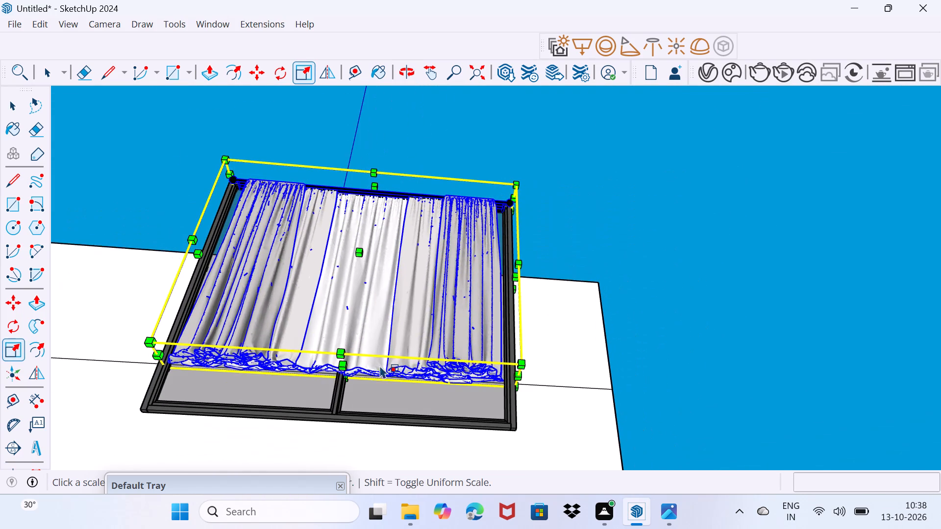
{"action": "left_click_drag", "start_coordinate": [340, 368], "coordinate": [327, 408]}
{"action": "key", "text": "space"}
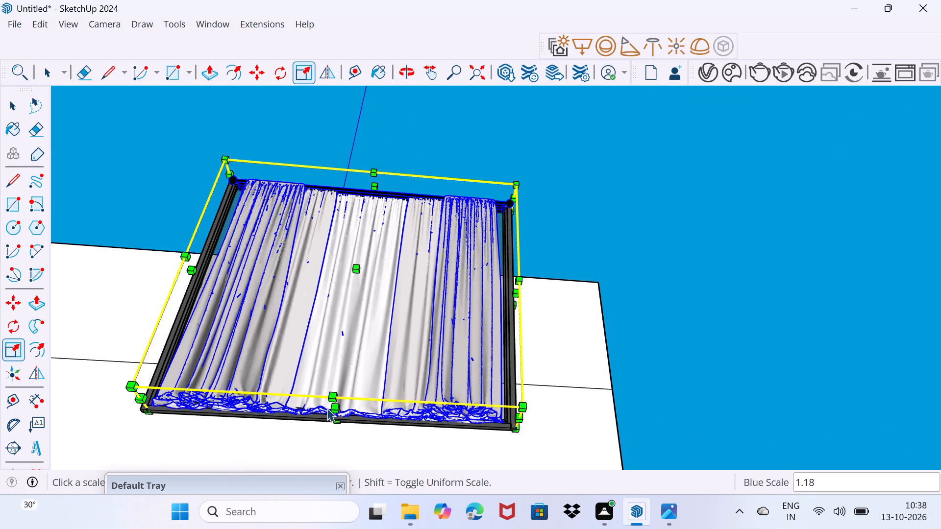
{"action": "left_click_drag", "start_coordinate": [544, 442], "coordinate": [545, 443]}
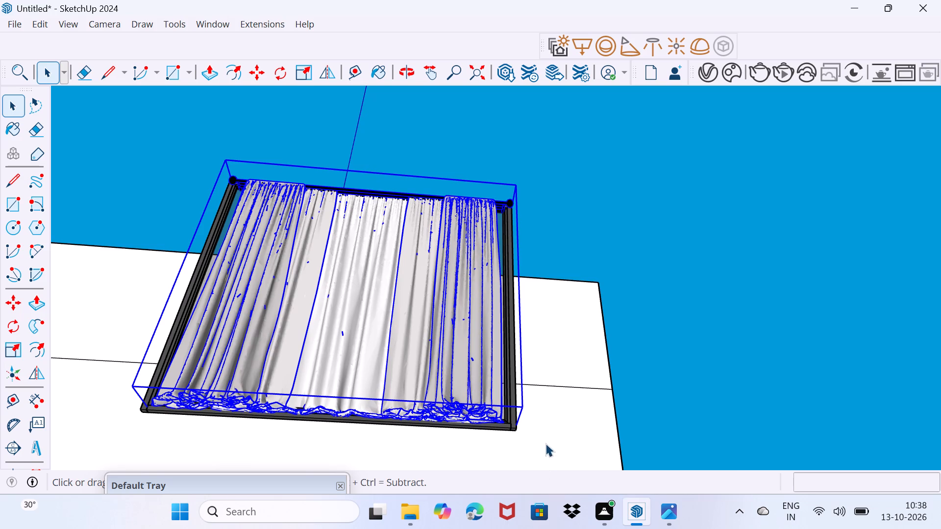
{"action": "left_click_drag", "start_coordinate": [545, 443], "coordinate": [556, 431]}
Select the curtain together with the two-panel sliding window and make them one group.
{"action": "middle_click_drag", "start_coordinate": [579, 392], "coordinate": [534, 400]}
{"action": "scroll", "coordinate": [534, 400], "scroll_direction": "down", "scroll_amount": 3}
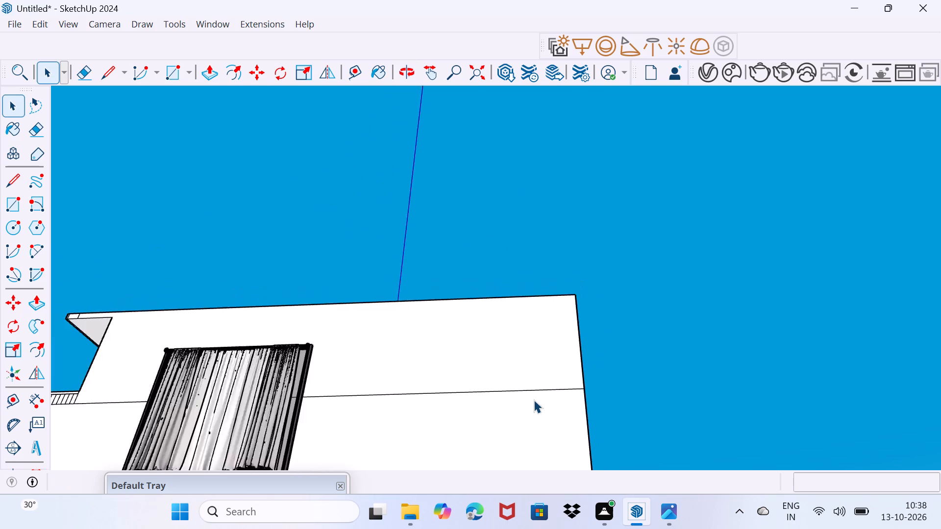
{"action": "scroll", "coordinate": [534, 400], "scroll_direction": "down", "scroll_amount": 2}
{"action": "middle_click_drag", "start_coordinate": [534, 403], "coordinate": [308, 419]}
{"action": "scroll", "coordinate": [309, 419], "scroll_direction": "down", "scroll_amount": 2}
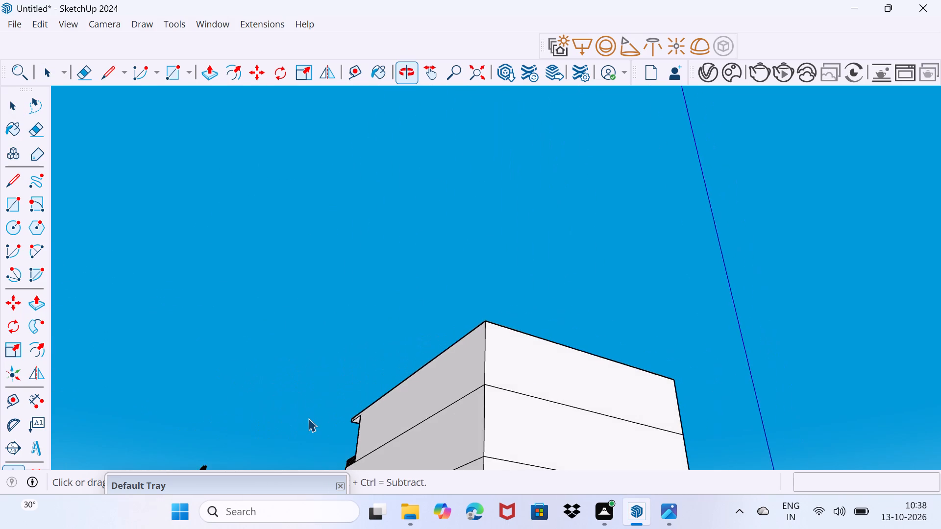
{"action": "scroll", "coordinate": [308, 415], "scroll_direction": "down", "scroll_amount": 19}
{"action": "middle_click_drag", "start_coordinate": [309, 418], "coordinate": [307, 428]}
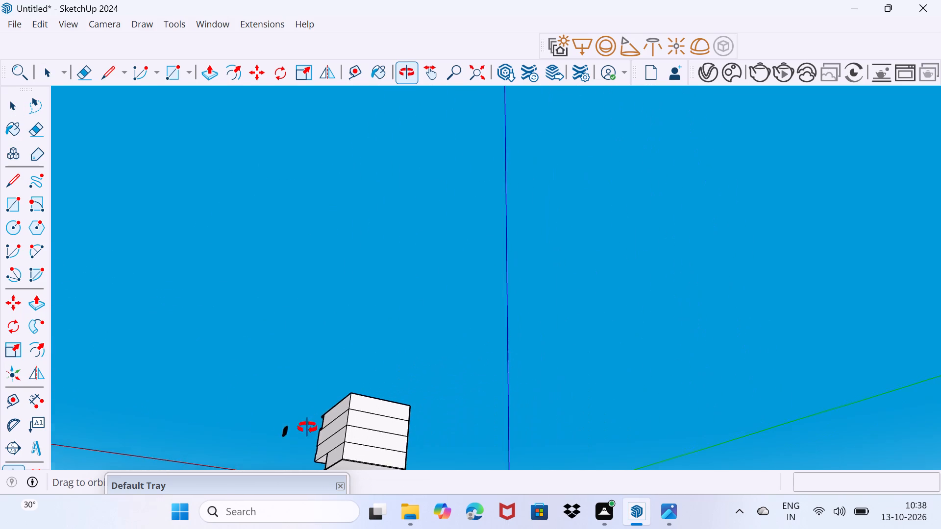
{"action": "middle_click_drag", "start_coordinate": [307, 428], "coordinate": [227, 498]}
{"action": "scroll", "coordinate": [329, 438], "scroll_direction": "up", "scroll_amount": 11}
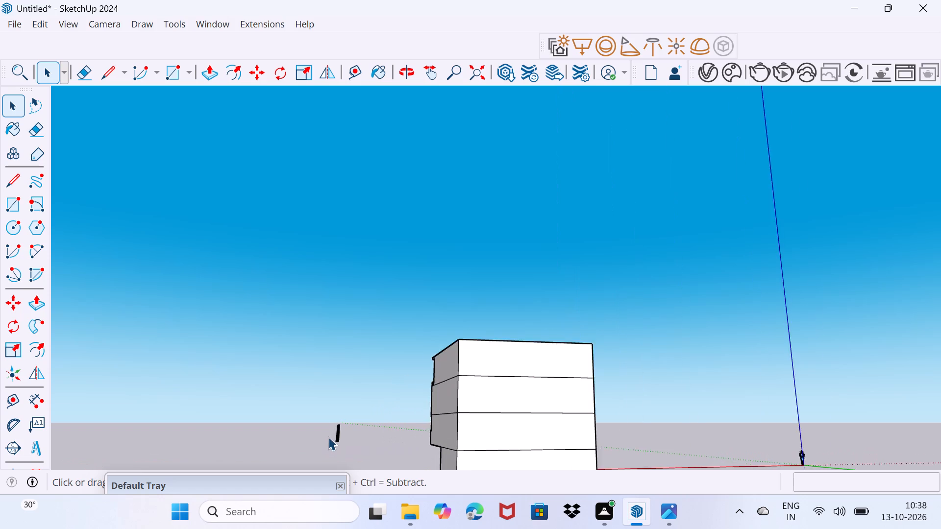
{"action": "scroll", "coordinate": [328, 437], "scroll_direction": "up", "scroll_amount": 3}
{"action": "middle_click_drag", "start_coordinate": [329, 437], "coordinate": [210, 434]}
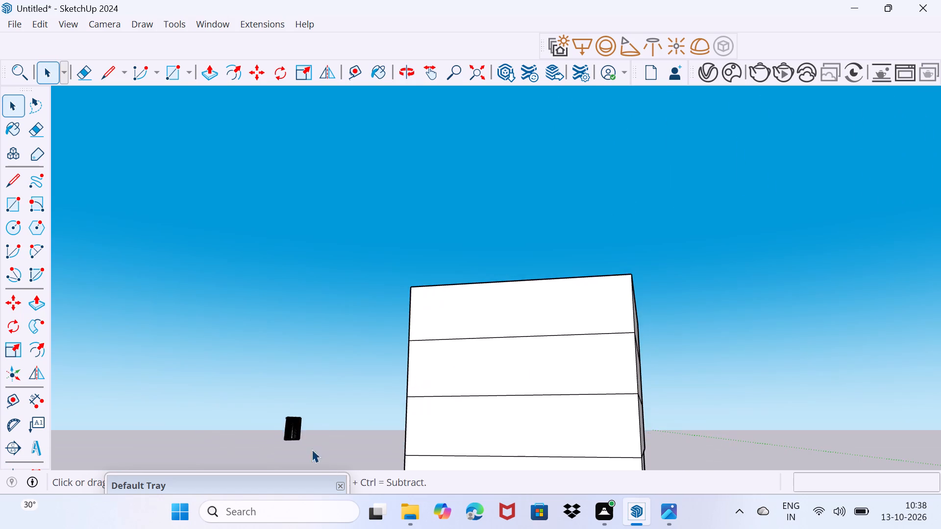
{"action": "scroll", "coordinate": [301, 437], "scroll_direction": "up", "scroll_amount": 7}
{"action": "middle_click_drag", "start_coordinate": [298, 434], "coordinate": [310, 321]}
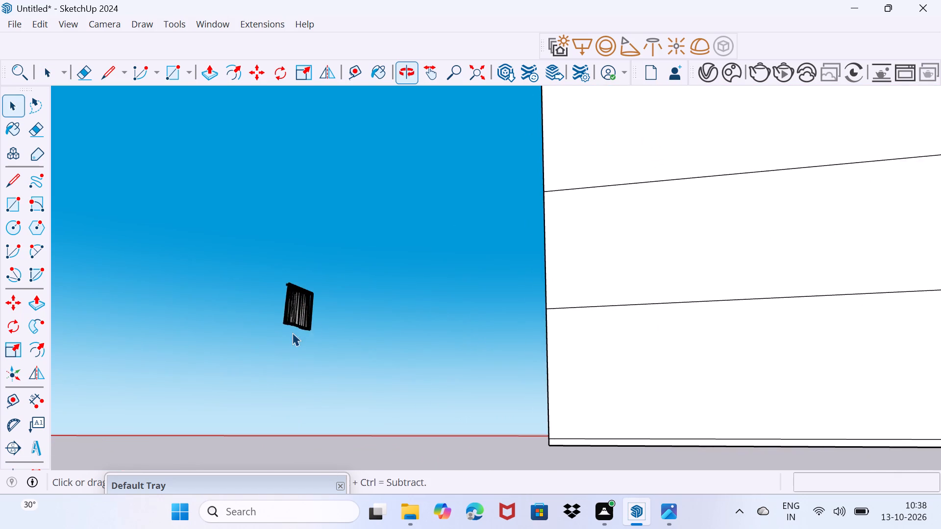
{"action": "scroll", "coordinate": [292, 333], "scroll_direction": "up", "scroll_amount": 4}
{"action": "middle_click_drag", "start_coordinate": [298, 333], "coordinate": [282, 372]}
{"action": "scroll", "coordinate": [282, 371], "scroll_direction": "up", "scroll_amount": 8}
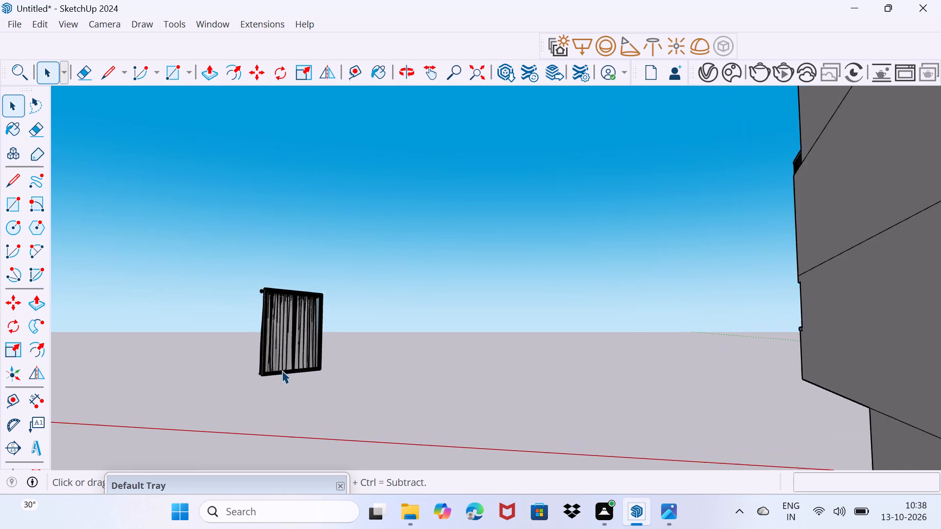
{"action": "scroll", "coordinate": [282, 370], "scroll_direction": "up", "scroll_amount": 3}
{"action": "left_click_drag", "start_coordinate": [225, 217], "coordinate": [354, 422]}
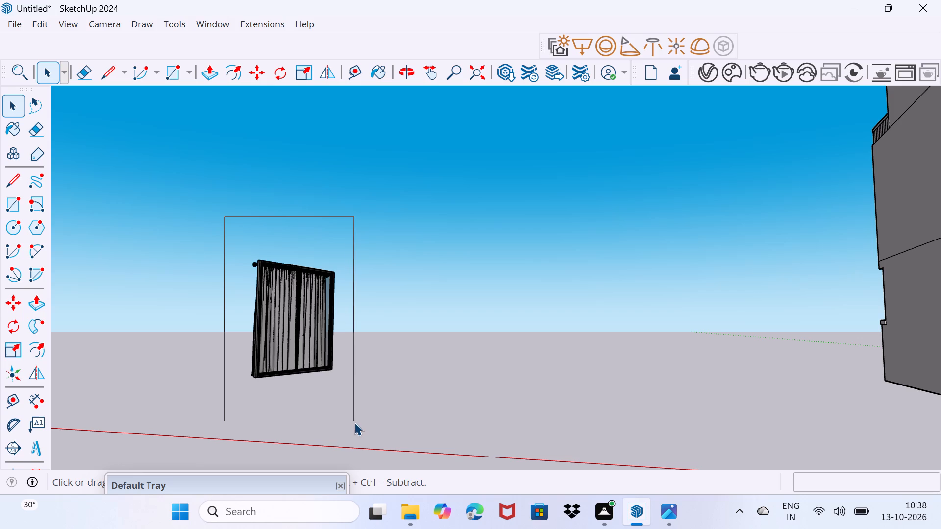
{"action": "left_click_drag", "start_coordinate": [354, 422], "coordinate": [373, 424]}
{"action": "right_click", "coordinate": [320, 326]}
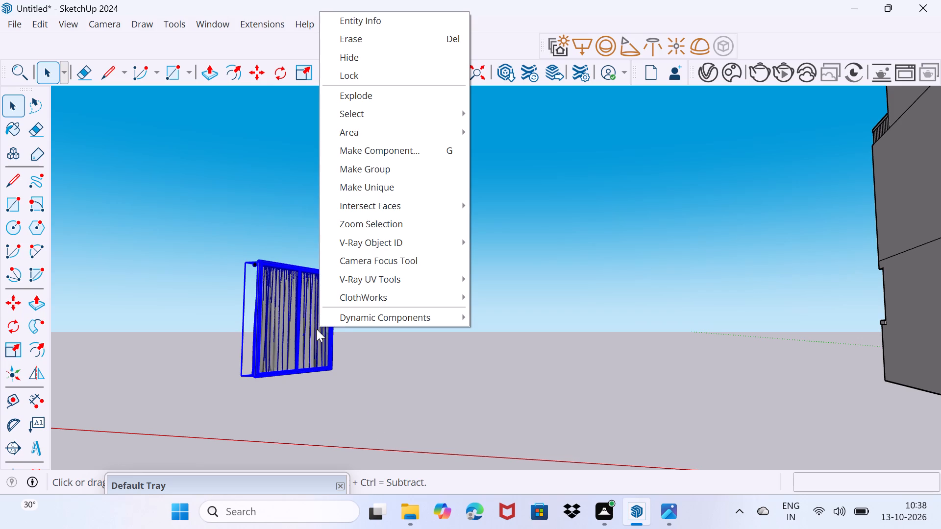
{"action": "left_click", "coordinate": [391, 166]}
Rotate the grouped window and curtain 90° about the vertical blue axis, around a ground point between it and the building.
{"action": "middle_click_drag", "start_coordinate": [285, 391], "coordinate": [354, 385]}
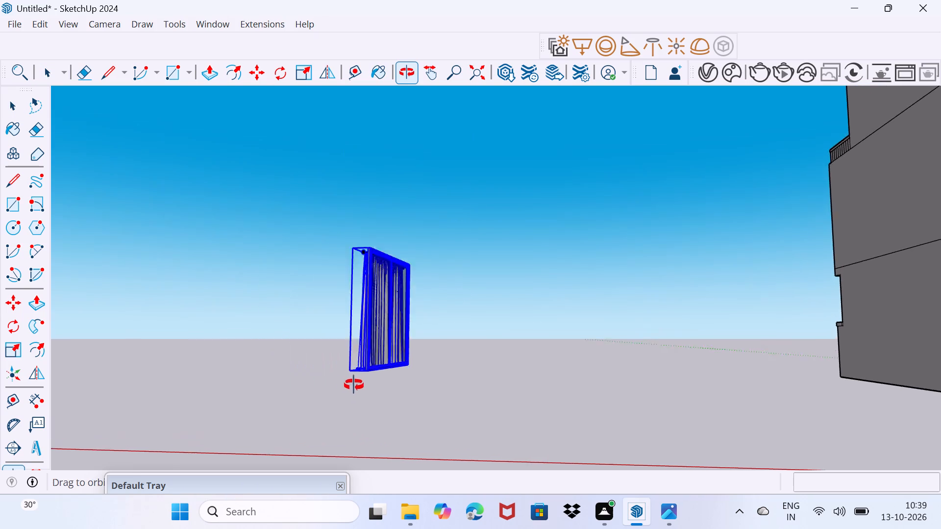
{"action": "middle_click_drag", "start_coordinate": [354, 385], "coordinate": [377, 385]}
{"action": "scroll", "coordinate": [376, 385], "scroll_direction": "down", "scroll_amount": 3}
{"action": "scroll", "coordinate": [416, 386], "scroll_direction": "down", "scroll_amount": 6}
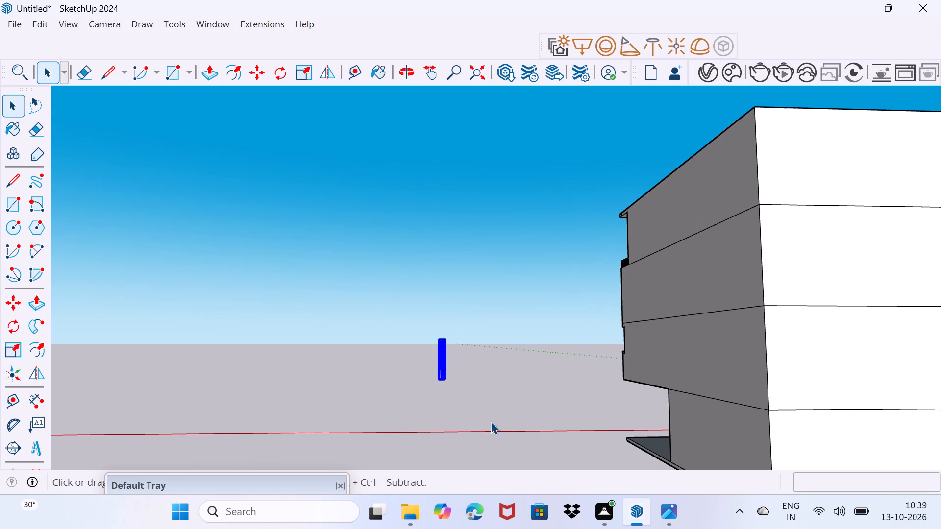
{"action": "left_click_drag", "start_coordinate": [492, 424], "coordinate": [498, 414]}
{"action": "middle_click_drag", "start_coordinate": [461, 399], "coordinate": [487, 416]}
{"action": "left_click", "coordinate": [471, 392]}
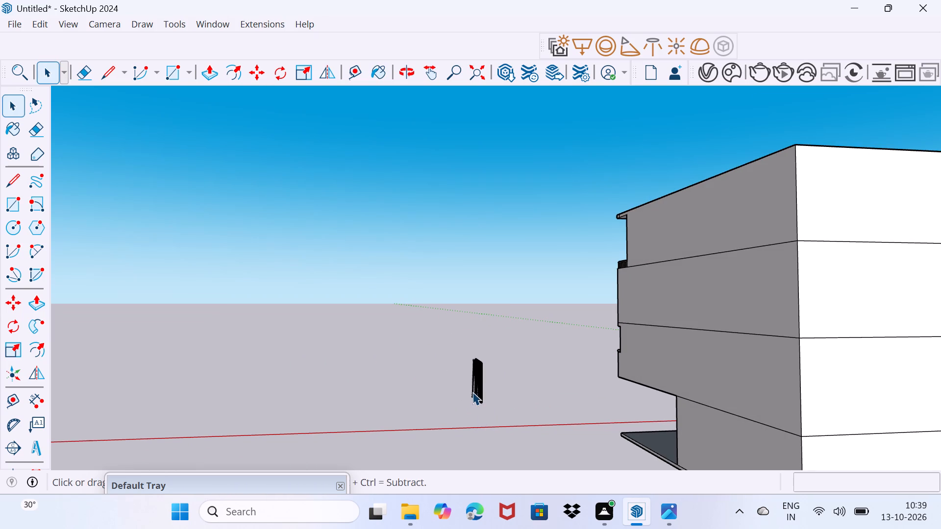
{"action": "scroll", "coordinate": [495, 394], "scroll_direction": "down", "scroll_amount": 9}
{"action": "middle_click_drag", "start_coordinate": [495, 394], "coordinate": [496, 411]}
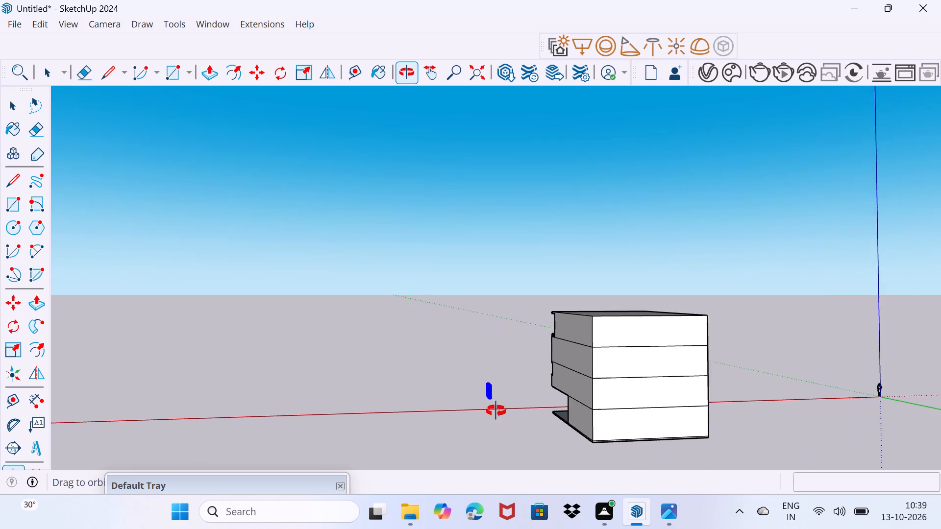
{"action": "middle_click_drag", "start_coordinate": [496, 411], "coordinate": [492, 457]}
{"action": "scroll", "coordinate": [492, 457], "scroll_direction": "down", "scroll_amount": 1}
{"action": "scroll", "coordinate": [486, 435], "scroll_direction": "up", "scroll_amount": 10}
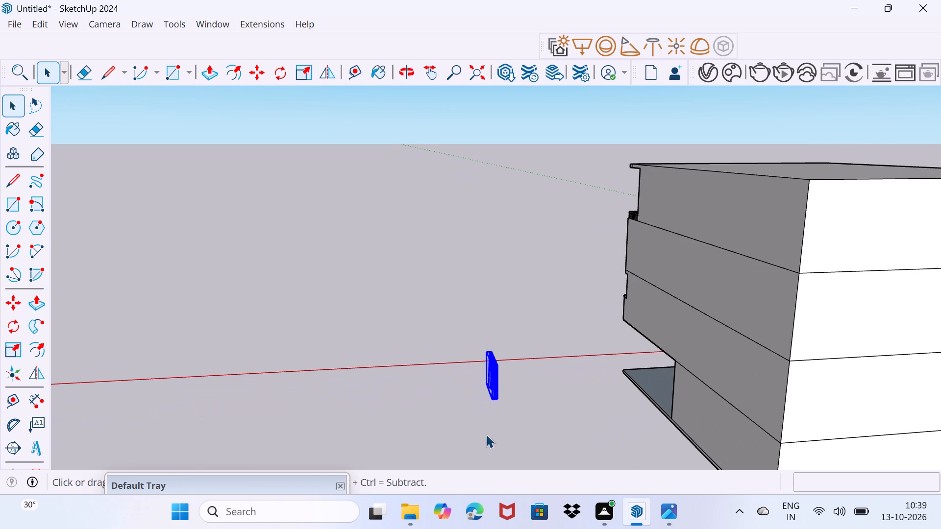
{"action": "scroll", "coordinate": [490, 421], "scroll_direction": "up", "scroll_amount": 2}
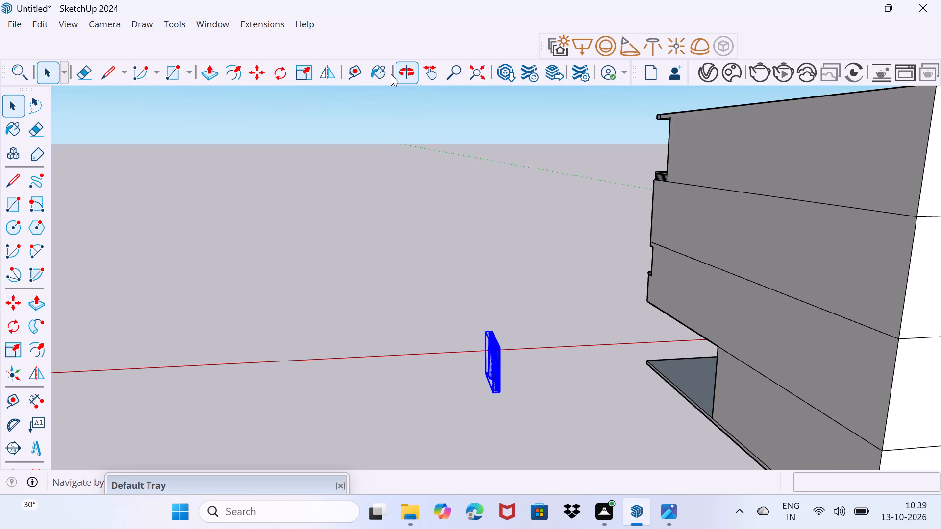
{"action": "left_click", "coordinate": [284, 73]}
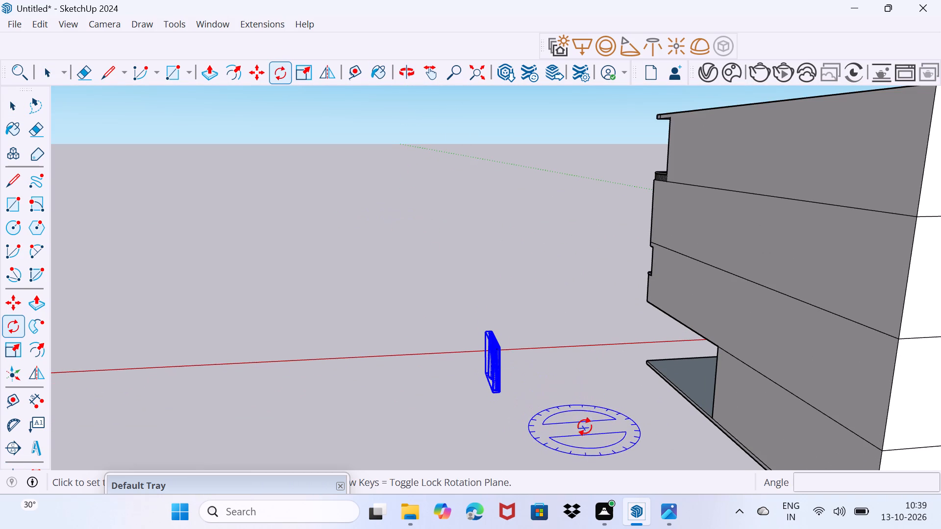
{"action": "left_click", "coordinate": [585, 426]}
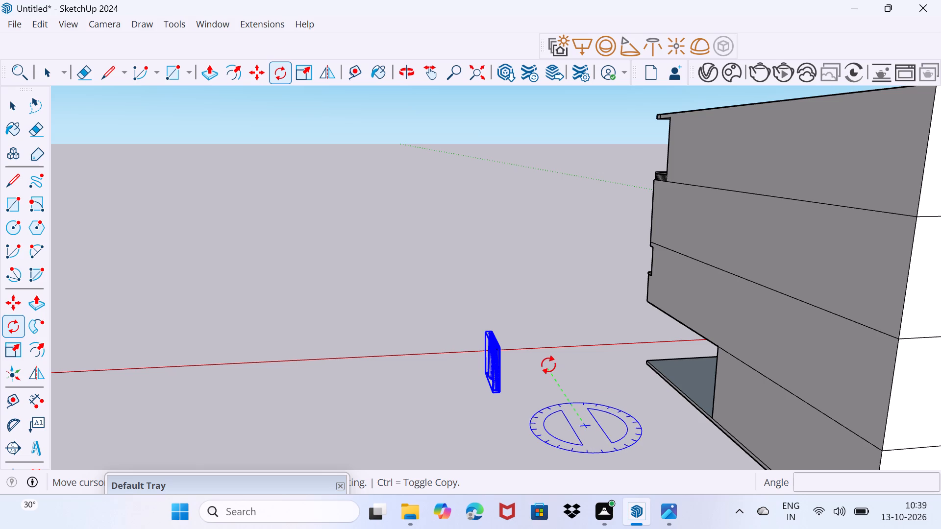
{"action": "left_click", "coordinate": [548, 365]}
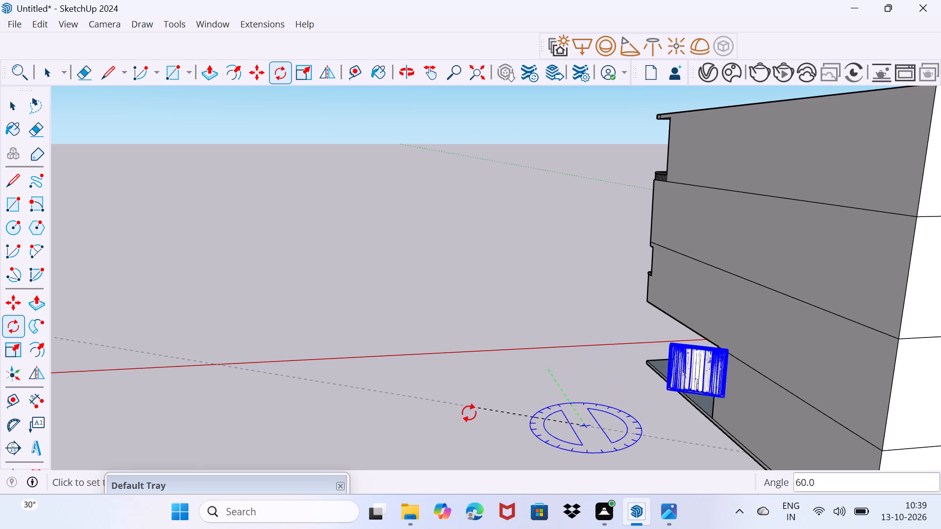
{"action": "left_click", "coordinate": [464, 442]}
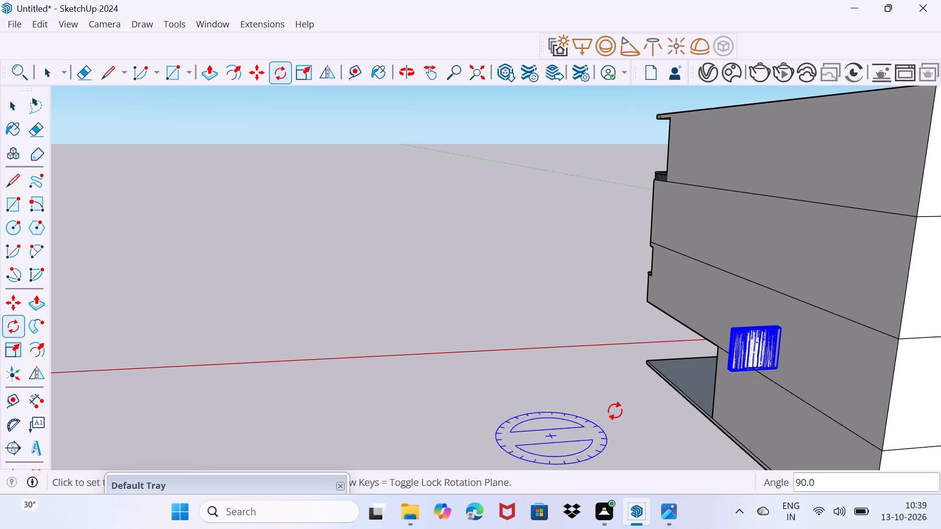
{"action": "scroll", "coordinate": [696, 379], "scroll_direction": "up", "scroll_amount": 2}
{"action": "scroll", "coordinate": [778, 361], "scroll_direction": "up", "scroll_amount": 8}
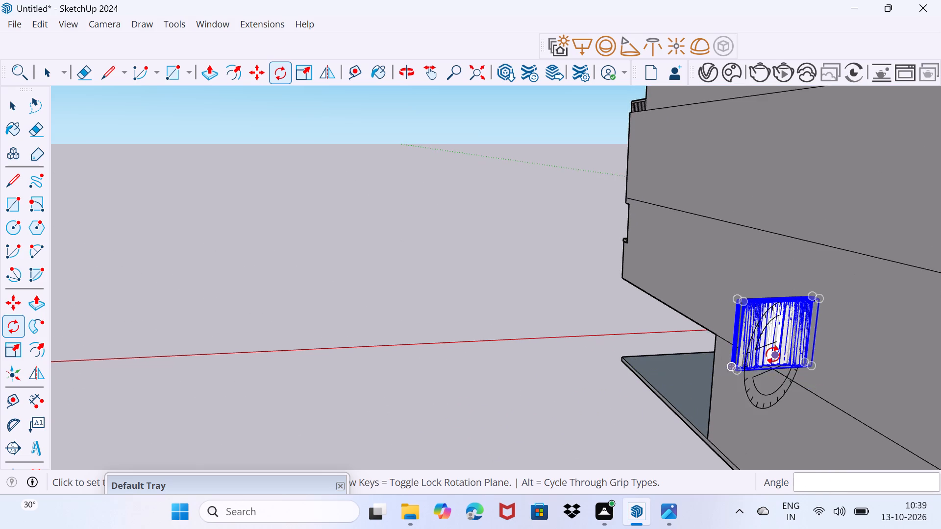
Examine the rotated window-and-curtain group from several angles to check its orientation and position against the building's side wall.
{"action": "scroll", "coordinate": [773, 355], "scroll_direction": "up", "scroll_amount": 10}
{"action": "scroll", "coordinate": [717, 339], "scroll_direction": "up", "scroll_amount": 1}
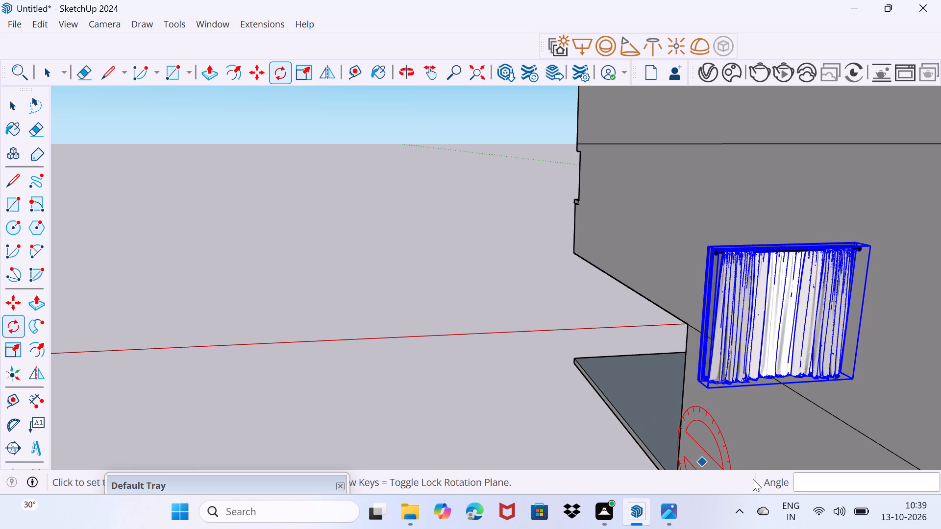
{"action": "scroll", "coordinate": [548, 401], "scroll_direction": "down", "scroll_amount": 1}
{"action": "key", "text": "space"}
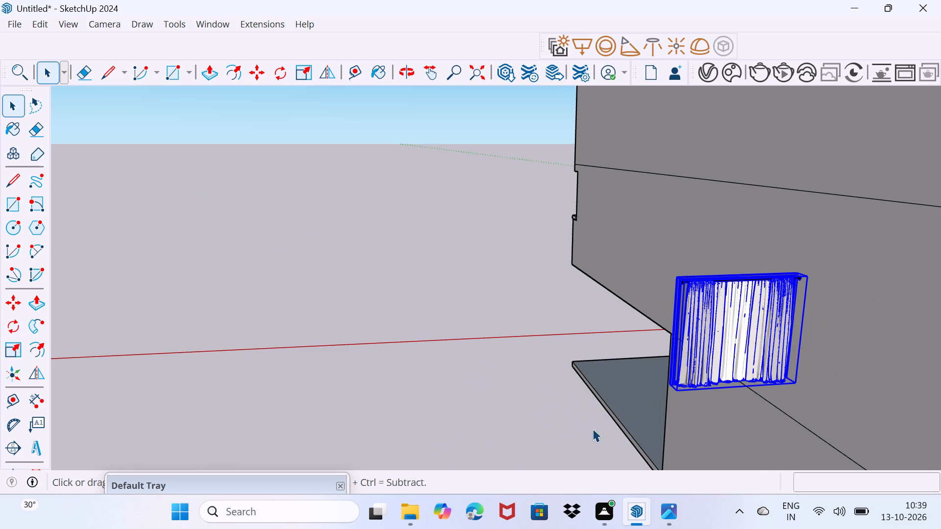
{"action": "scroll", "coordinate": [658, 372], "scroll_direction": "up", "scroll_amount": 2}
{"action": "middle_click_drag", "start_coordinate": [684, 412], "coordinate": [745, 436]}
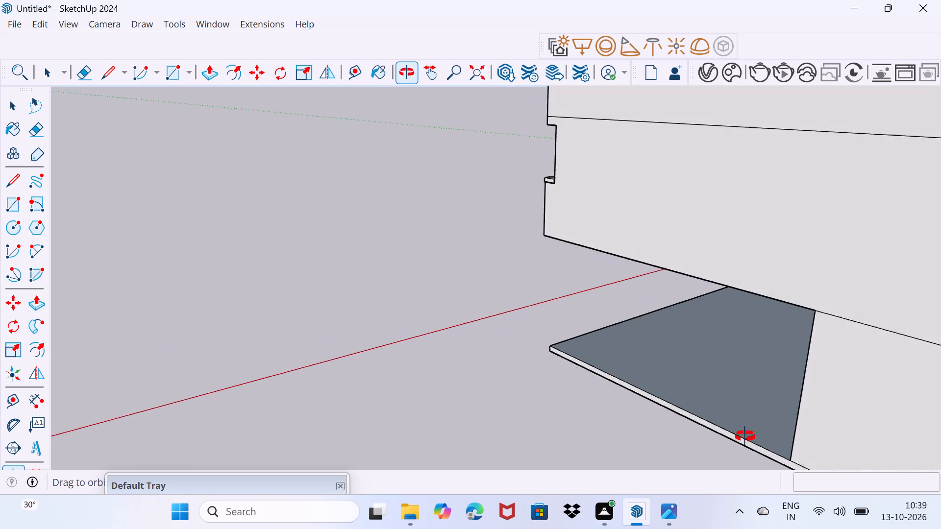
{"action": "middle_click_drag", "start_coordinate": [745, 436], "coordinate": [689, 428]}
{"action": "scroll", "coordinate": [688, 426], "scroll_direction": "down", "scroll_amount": 8}
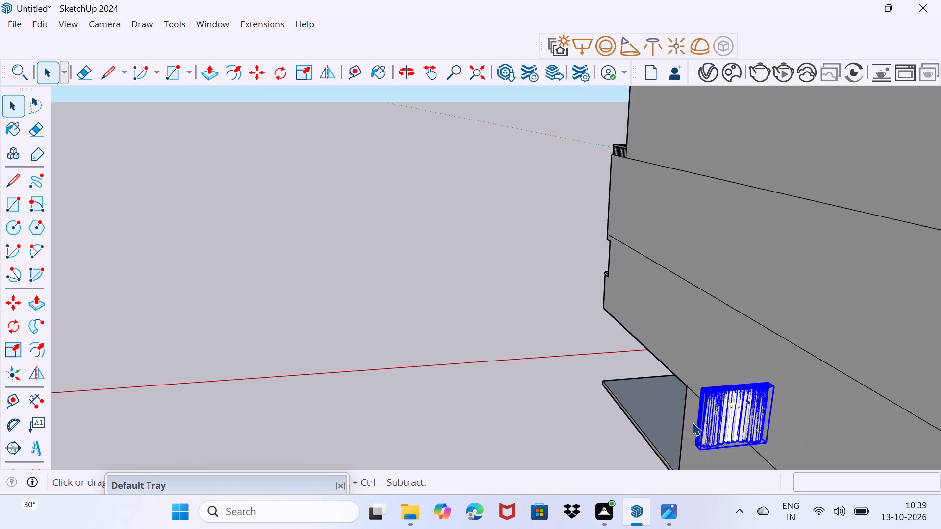
{"action": "middle_click_drag", "start_coordinate": [696, 428], "coordinate": [940, 367]}
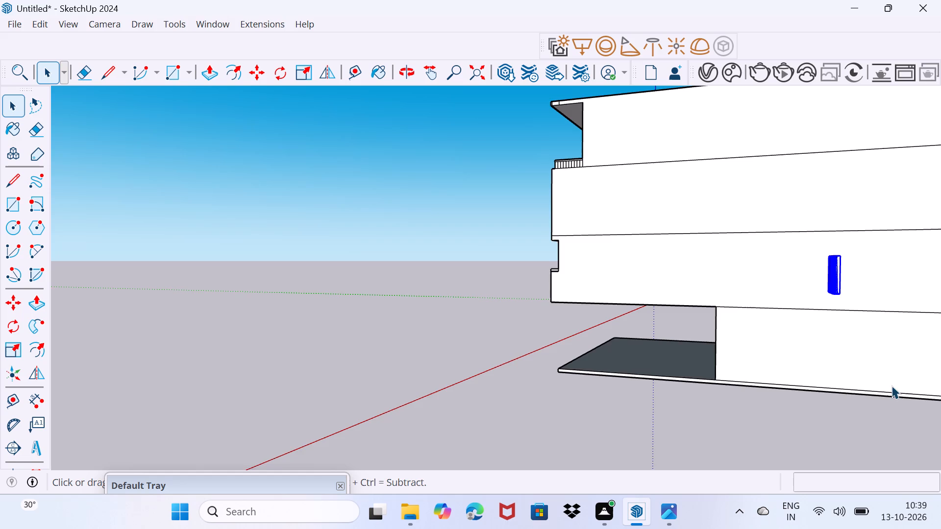
{"action": "scroll", "coordinate": [843, 356], "scroll_direction": "up", "scroll_amount": 2}
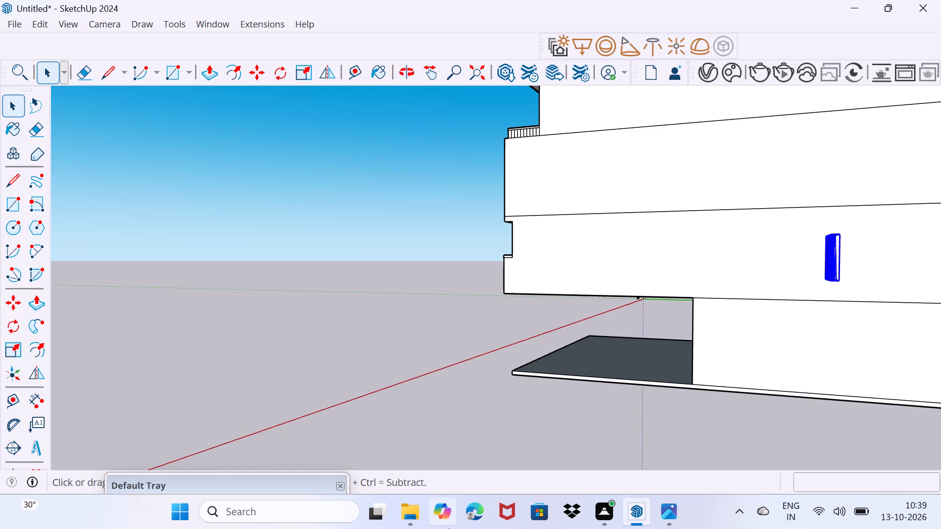
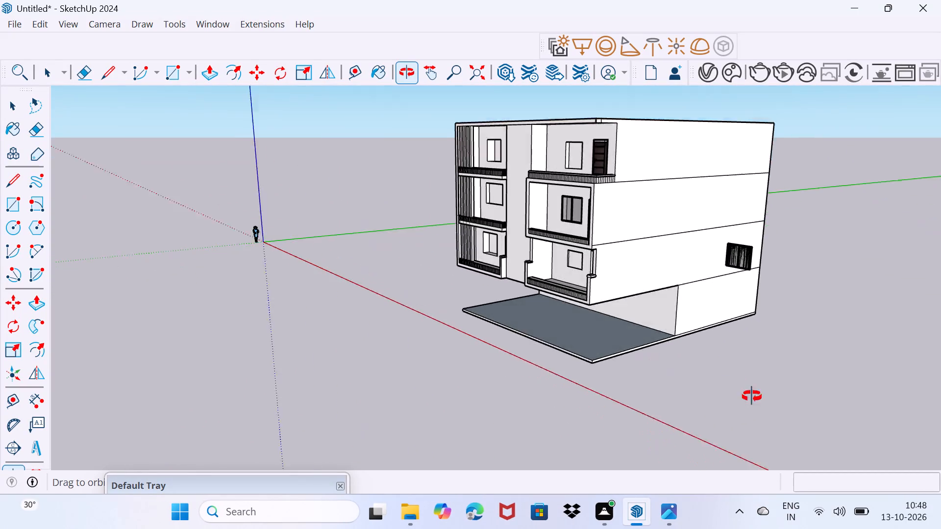
Move the grouped window and curtain into the empty lowest-balcony window opening beneath the existing sliding window, matching their lower corners.
{"action": "scroll", "coordinate": [614, 239], "scroll_direction": "up", "scroll_amount": 7}
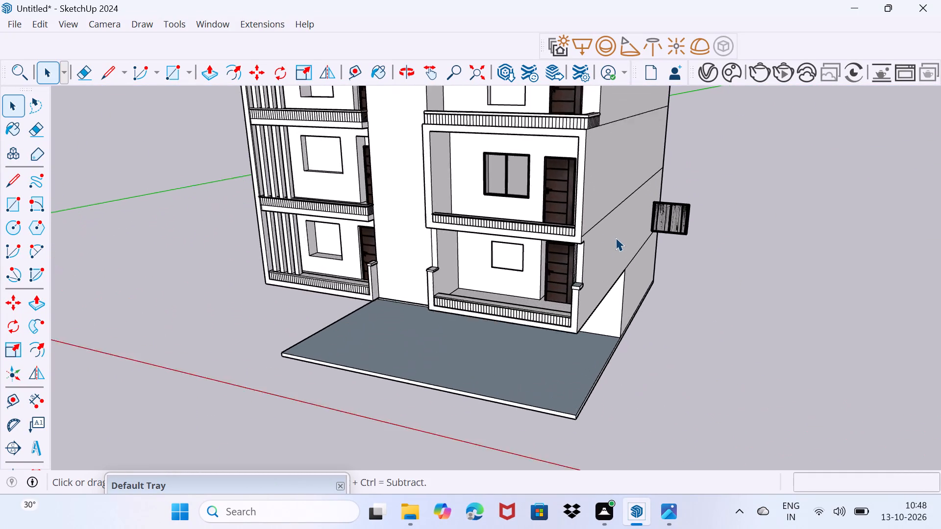
{"action": "scroll", "coordinate": [616, 238], "scroll_direction": "up", "scroll_amount": 1}
{"action": "middle_click_drag", "start_coordinate": [620, 239], "coordinate": [656, 237]}
{"action": "scroll", "coordinate": [659, 204], "scroll_direction": "up", "scroll_amount": 3}
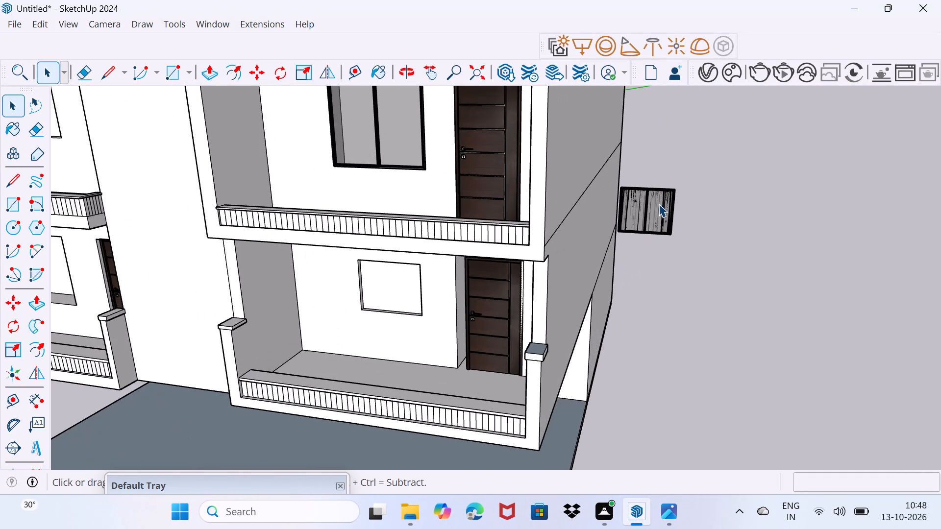
{"action": "scroll", "coordinate": [659, 204], "scroll_direction": "up", "scroll_amount": 6}
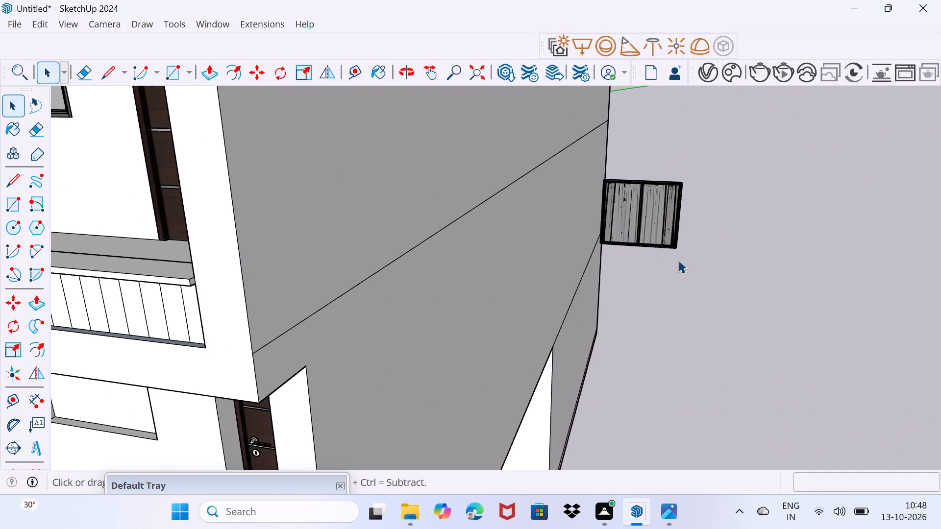
{"action": "type", "text": ",m"}
{"action": "left_click", "coordinate": [676, 252]}
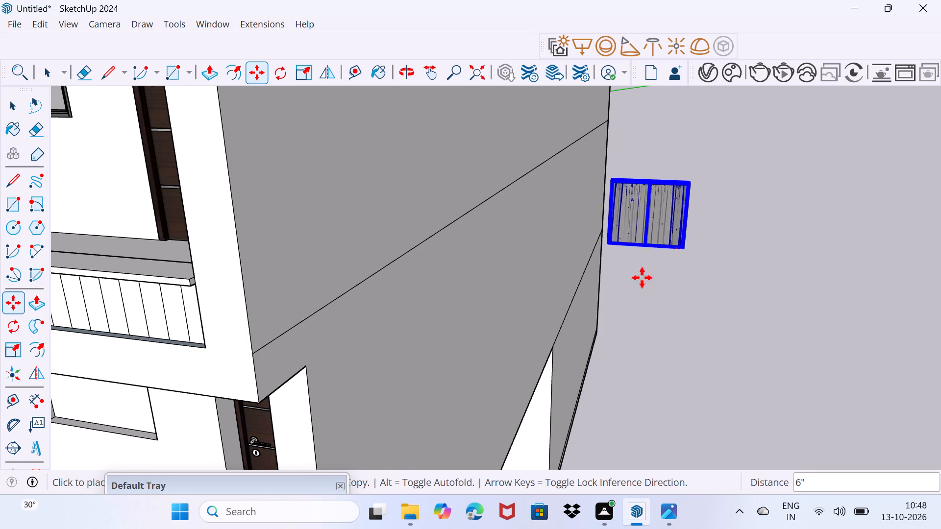
{"action": "scroll", "coordinate": [485, 370], "scroll_direction": "down", "scroll_amount": 10}
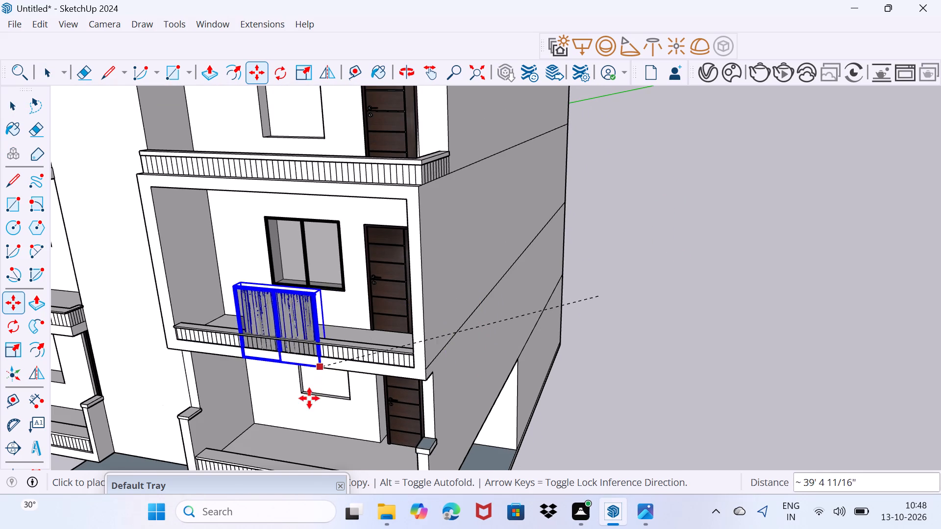
{"action": "middle_click_drag", "start_coordinate": [308, 415], "coordinate": [380, 350]}
{"action": "scroll", "coordinate": [315, 444], "scroll_direction": "up", "scroll_amount": 11}
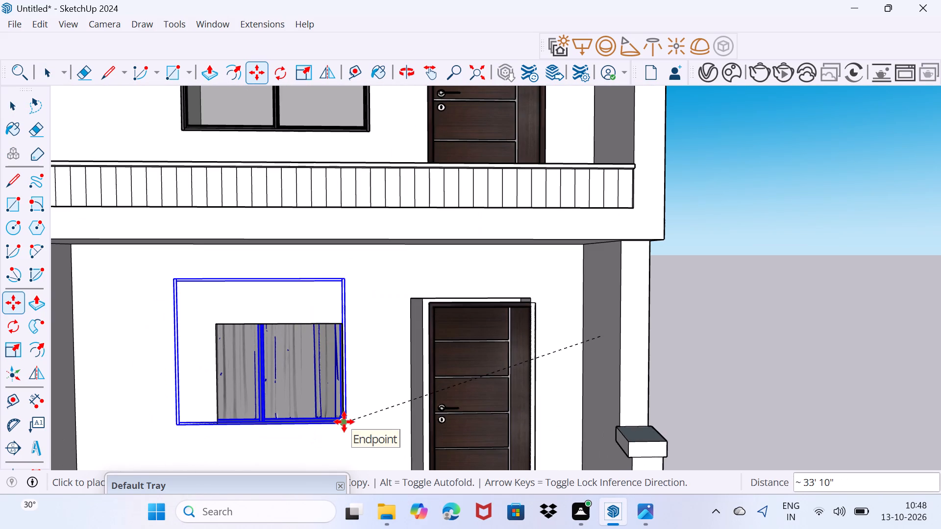
{"action": "left_click", "coordinate": [344, 422]}
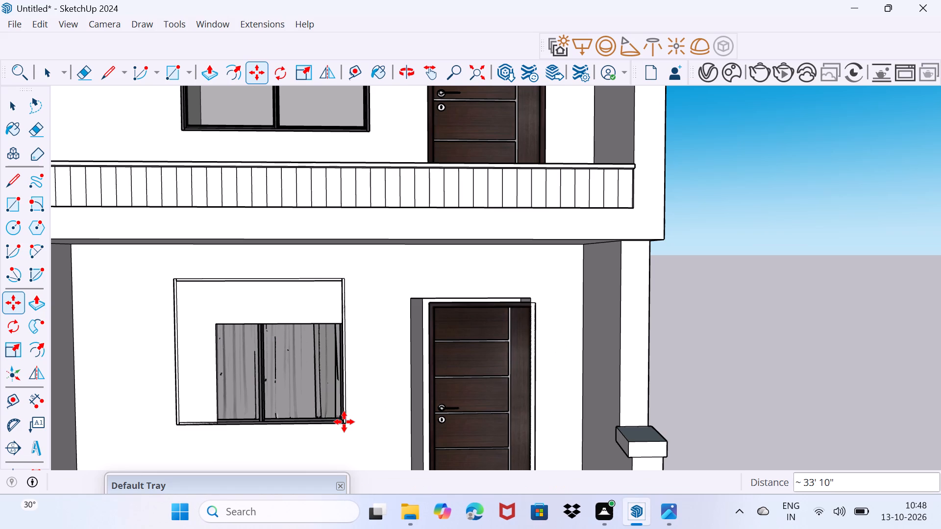
{"action": "left_click", "coordinate": [344, 422]}
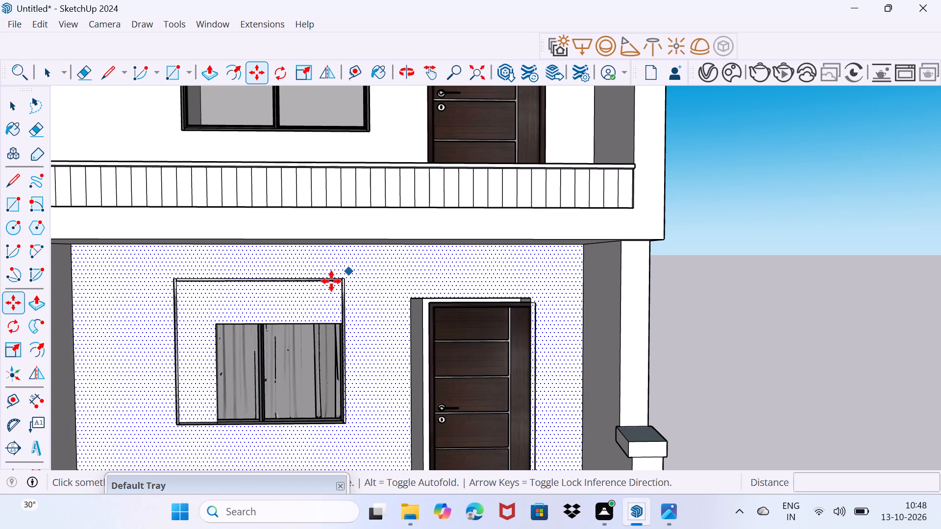
Copy the window-and-curtain group to the lowest-balcony window opening on the building's side with the vertical fins.
{"action": "scroll", "coordinate": [317, 252], "scroll_direction": "down", "scroll_amount": 7}
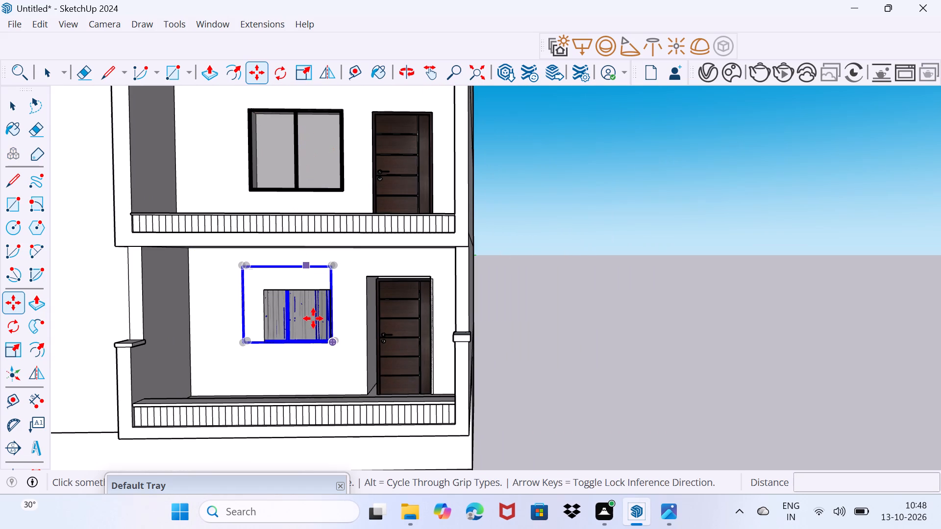
{"action": "left_click", "coordinate": [330, 343]}
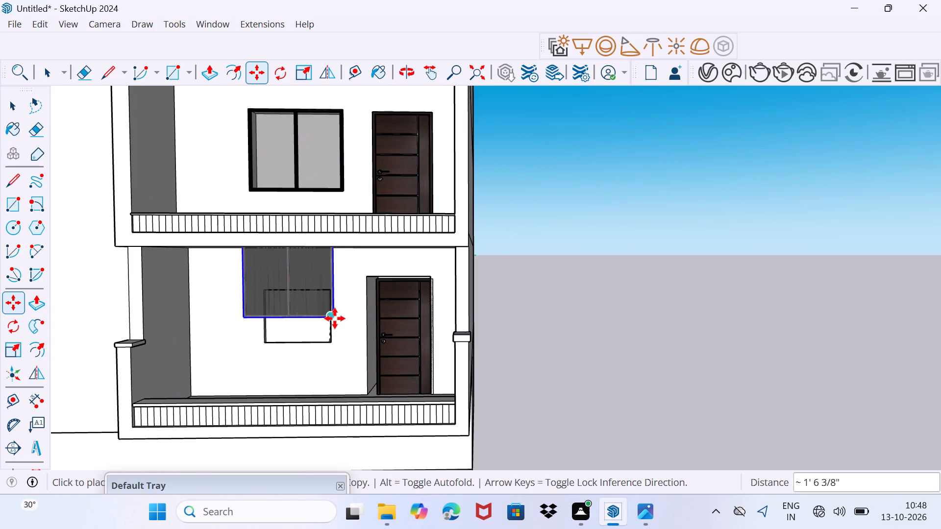
{"action": "scroll", "coordinate": [307, 275], "scroll_direction": "down", "scroll_amount": 11}
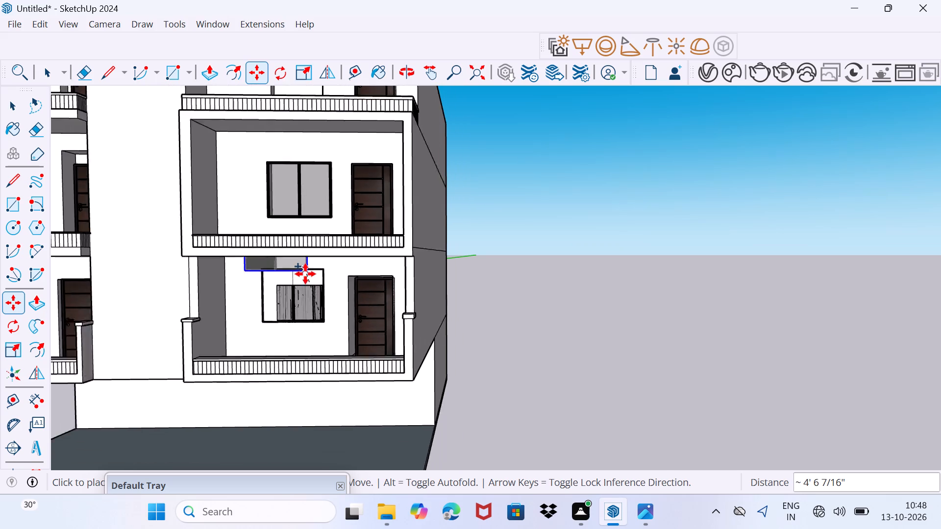
{"action": "scroll", "coordinate": [305, 274], "scroll_direction": "down", "scroll_amount": 8}
{"action": "scroll", "coordinate": [114, 322], "scroll_direction": "up", "scroll_amount": 7}
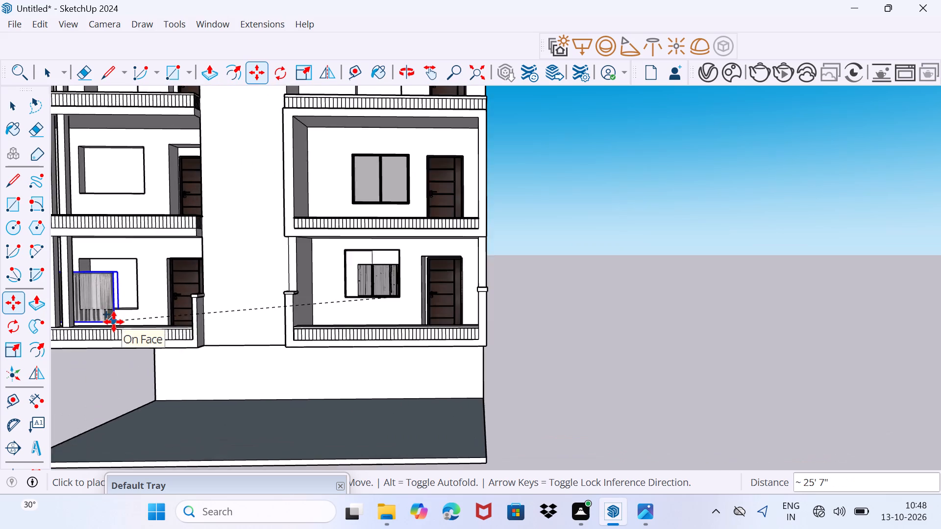
{"action": "scroll", "coordinate": [114, 322], "scroll_direction": "up", "scroll_amount": 5}
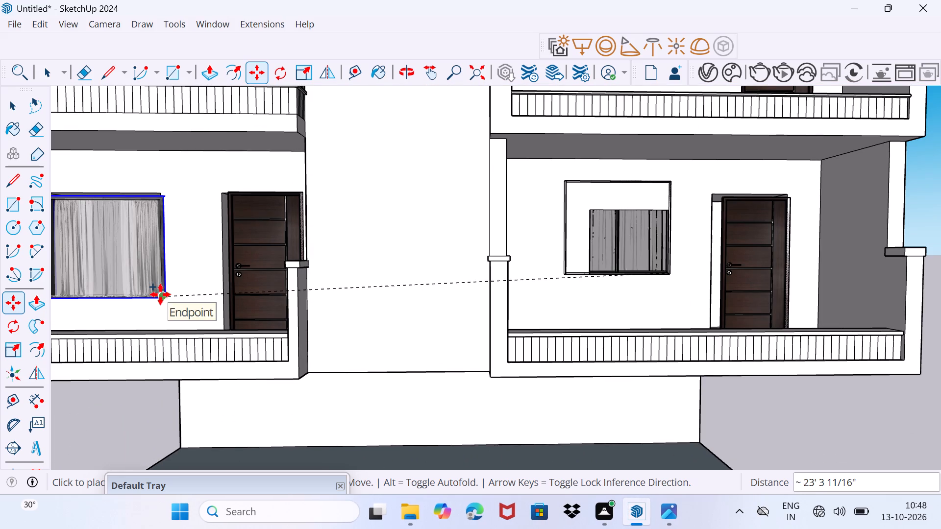
{"action": "left_click", "coordinate": [160, 294]}
Copy the window-and-curtain group up one floor to the middle-balcony window opening behind the vertical fins.
{"action": "left_click", "coordinate": [160, 294]}
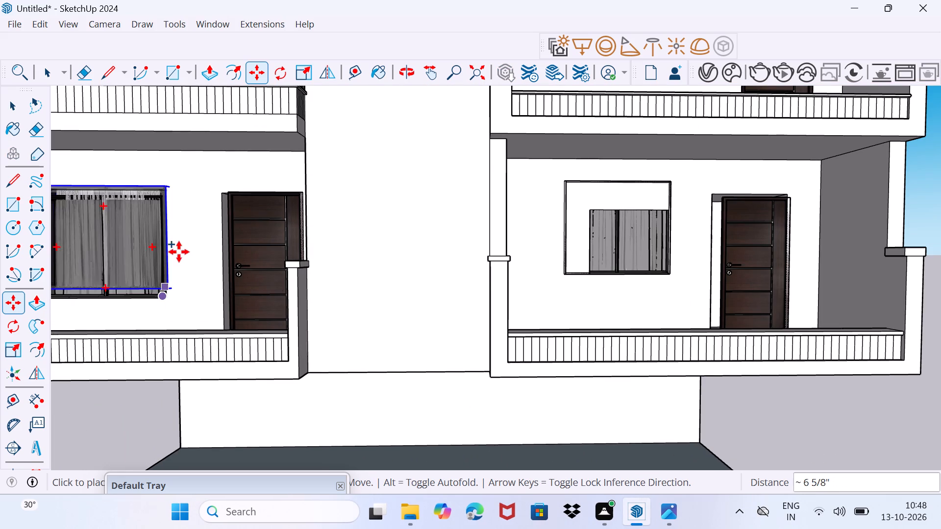
{"action": "scroll", "coordinate": [183, 235], "scroll_direction": "down", "scroll_amount": 4}
{"action": "middle_click_drag", "start_coordinate": [183, 234], "coordinate": [263, 449], "text": "shift"}
{"action": "scroll", "coordinate": [265, 459], "scroll_direction": "down", "scroll_amount": 1, "text": "shift"}
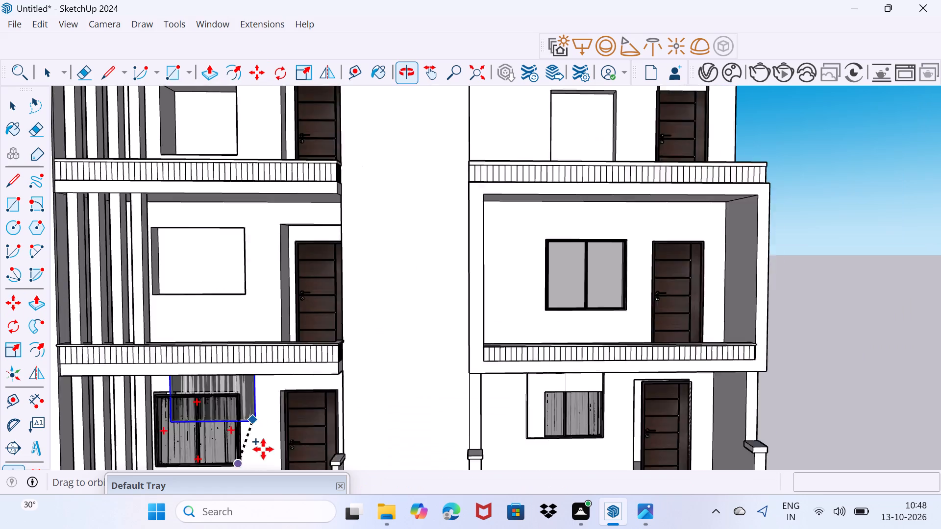
{"action": "middle_click_drag", "start_coordinate": [263, 449], "coordinate": [265, 459], "text": "shift"}
{"action": "scroll", "coordinate": [232, 339], "scroll_direction": "up", "scroll_amount": 3}
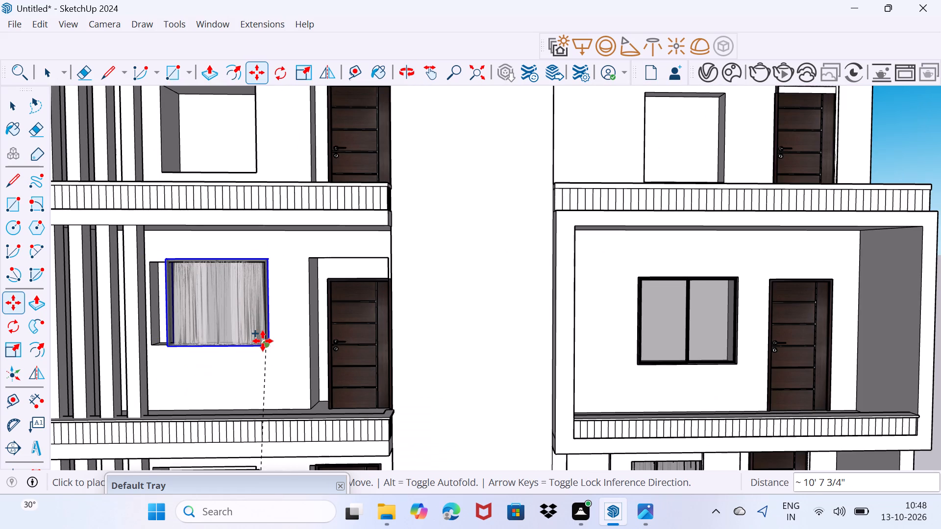
{"action": "left_click", "coordinate": [263, 341]}
Copy the window-and-curtain group from the middle floor up to the top-floor window opening on the finned side.
{"action": "left_click", "coordinate": [264, 342]}
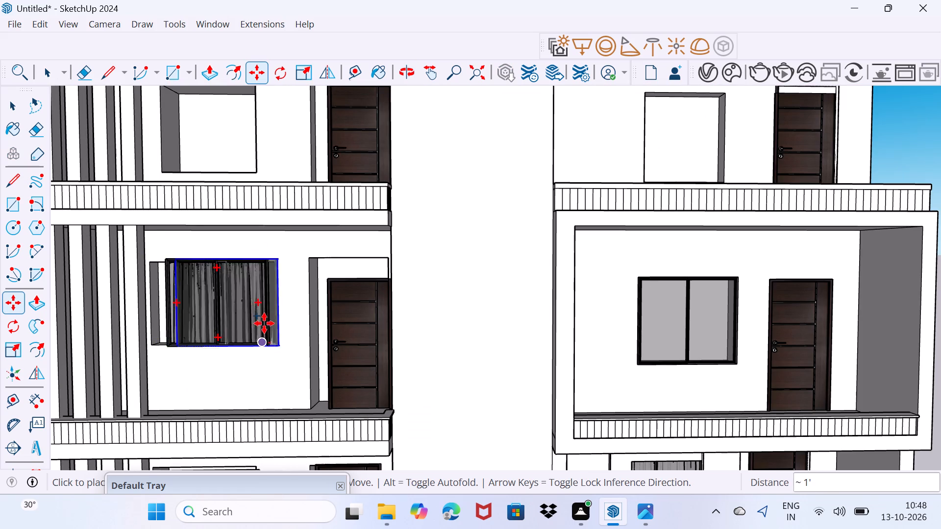
{"action": "scroll", "coordinate": [246, 179], "scroll_direction": "up", "scroll_amount": 1}
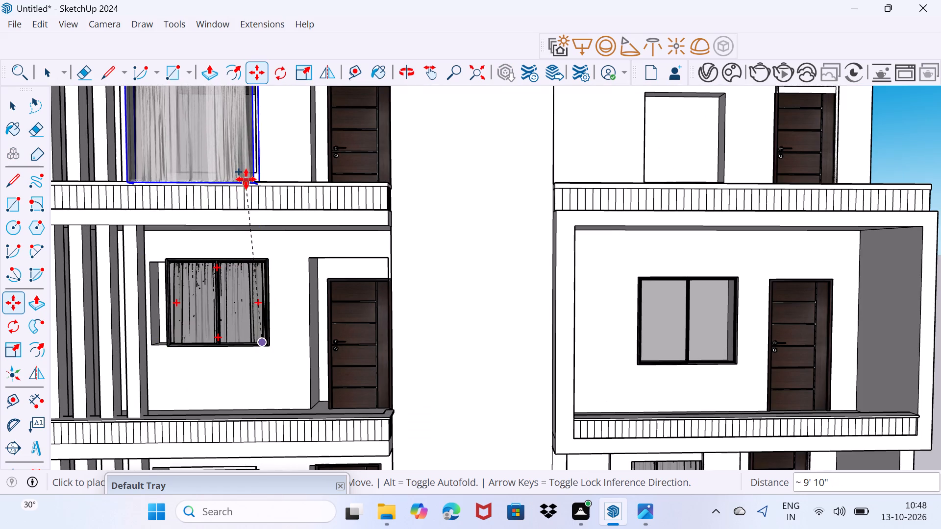
{"action": "scroll", "coordinate": [246, 179], "scroll_direction": "up", "scroll_amount": 5}
{"action": "middle_click_drag", "start_coordinate": [246, 179], "coordinate": [263, 361]}
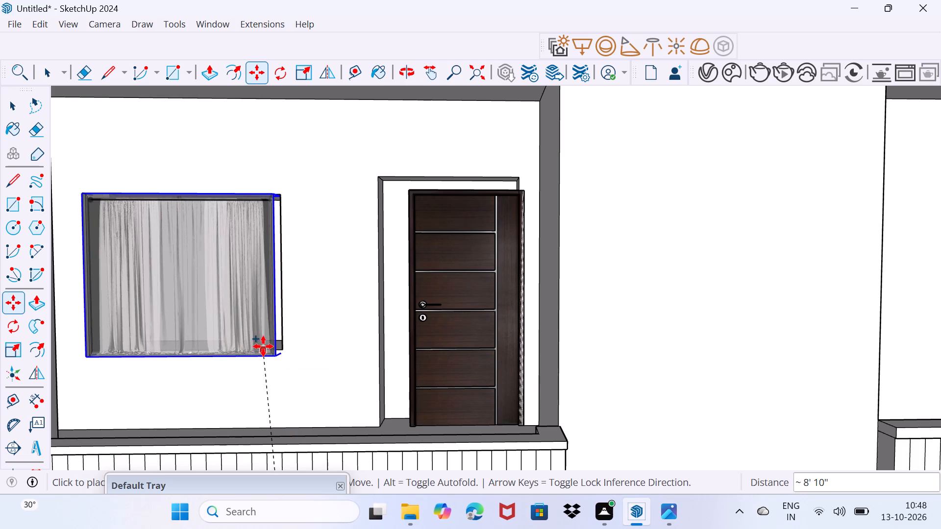
{"action": "left_click", "coordinate": [264, 351]}
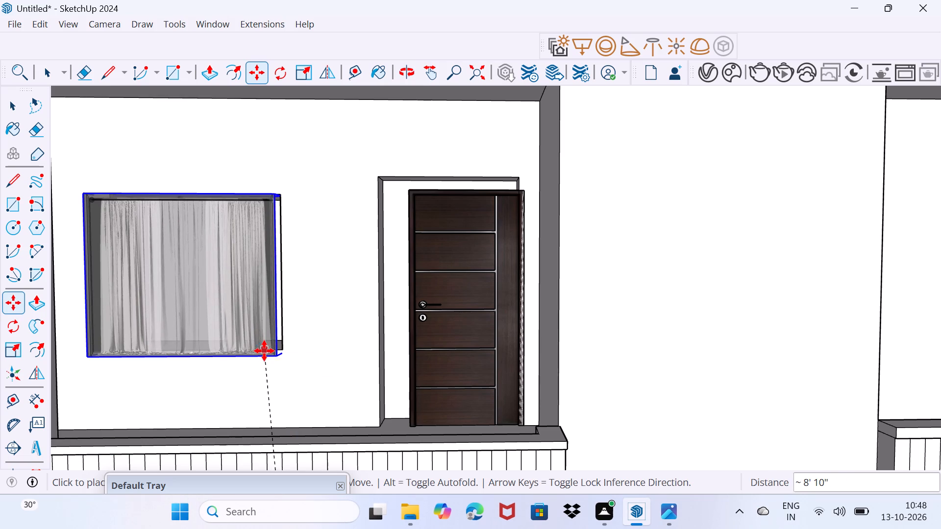
Copy the top-floor window-and-curtain group across the facade to the top-floor window opening of the opposite unit.
{"action": "left_click", "coordinate": [272, 354]}
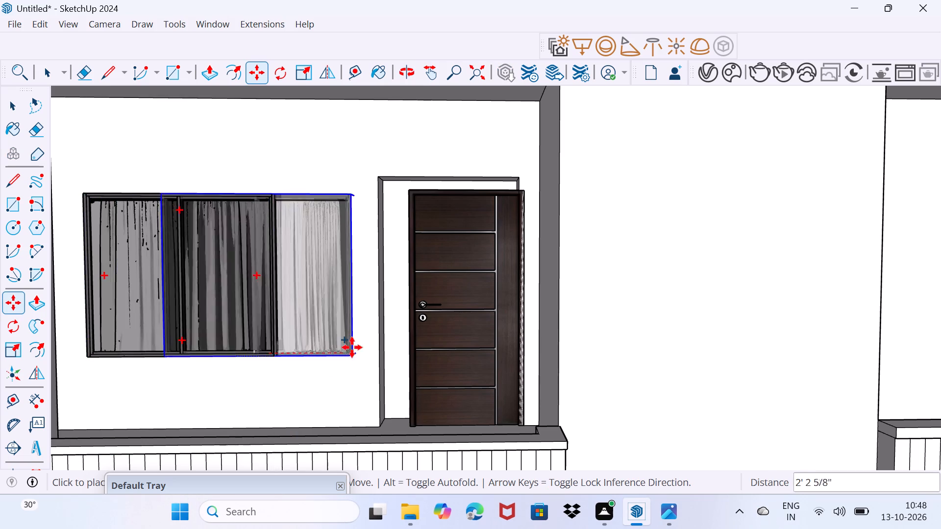
{"action": "scroll", "coordinate": [368, 356], "scroll_direction": "down", "scroll_amount": 13}
{"action": "scroll", "coordinate": [576, 374], "scroll_direction": "up", "scroll_amount": 2}
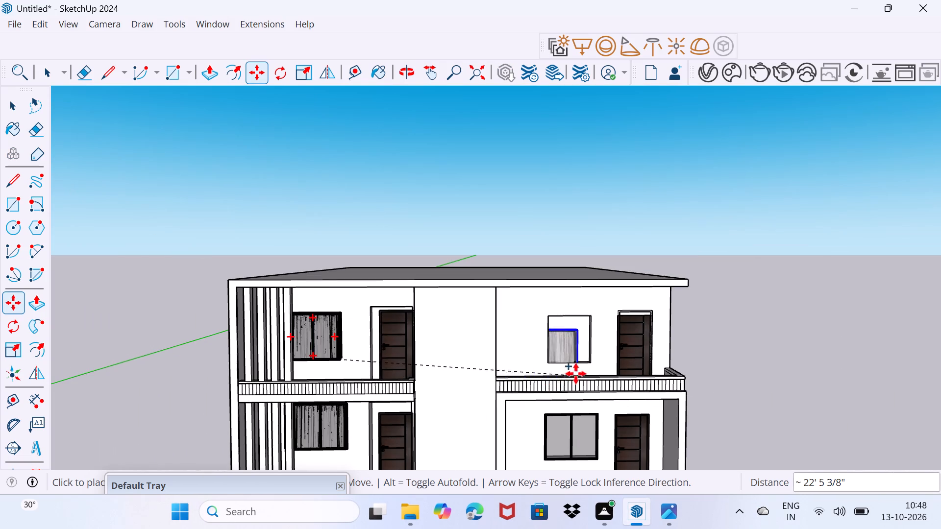
{"action": "scroll", "coordinate": [576, 374], "scroll_direction": "up", "scroll_amount": 6}
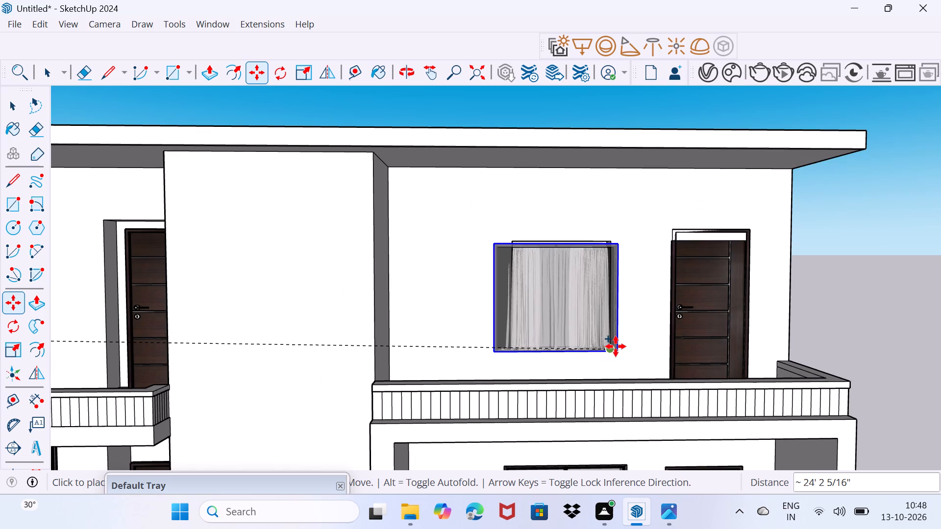
{"action": "left_click", "coordinate": [616, 346]}
Scale the lowest-balcony door on the finned side along the red axis by about 1.09, widening its handle side to the doorway edge.
{"action": "scroll", "coordinate": [567, 363], "scroll_direction": "down", "scroll_amount": 11}
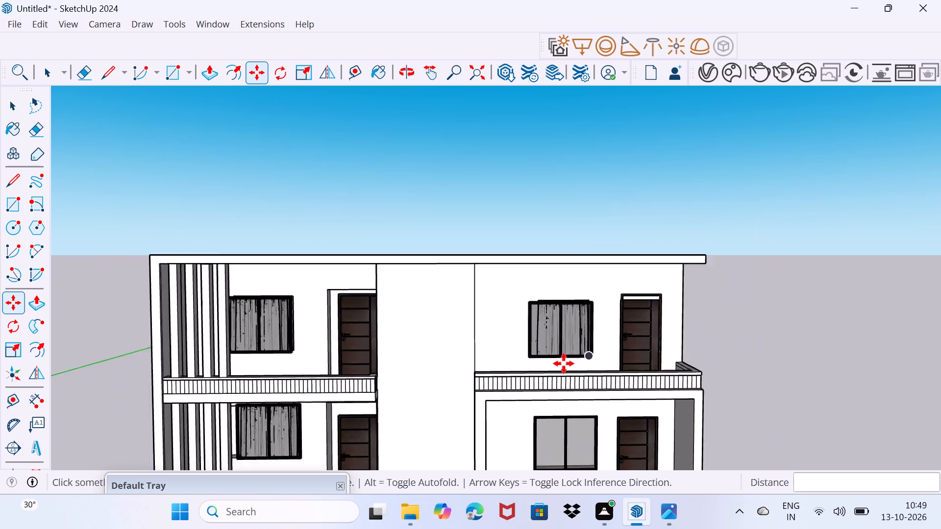
{"action": "scroll", "coordinate": [564, 363], "scroll_direction": "down", "scroll_amount": 9}
{"action": "scroll", "coordinate": [446, 459], "scroll_direction": "up", "scroll_amount": 8}
{"action": "scroll", "coordinate": [526, 410], "scroll_direction": "up", "scroll_amount": 9}
{"action": "key", "text": "space"}
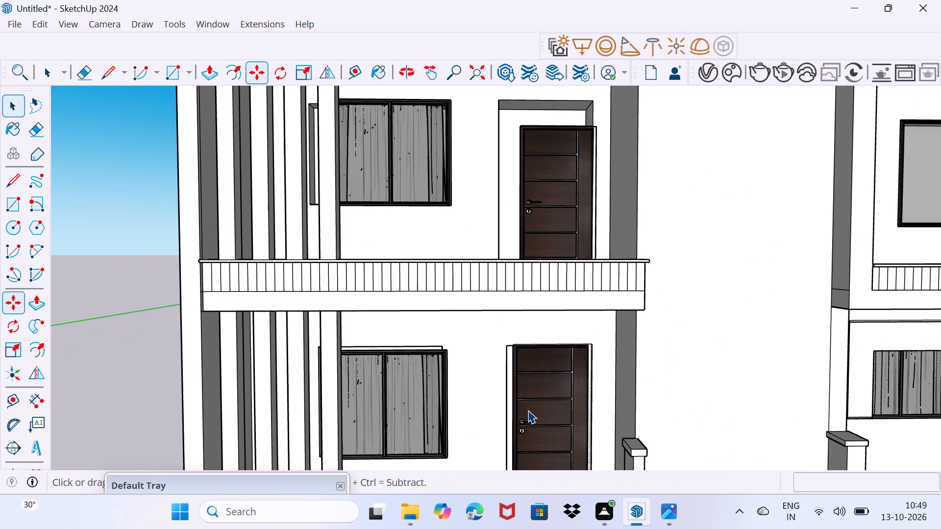
{"action": "scroll", "coordinate": [528, 410], "scroll_direction": "up", "scroll_amount": 4}
{"action": "key", "text": "s"}
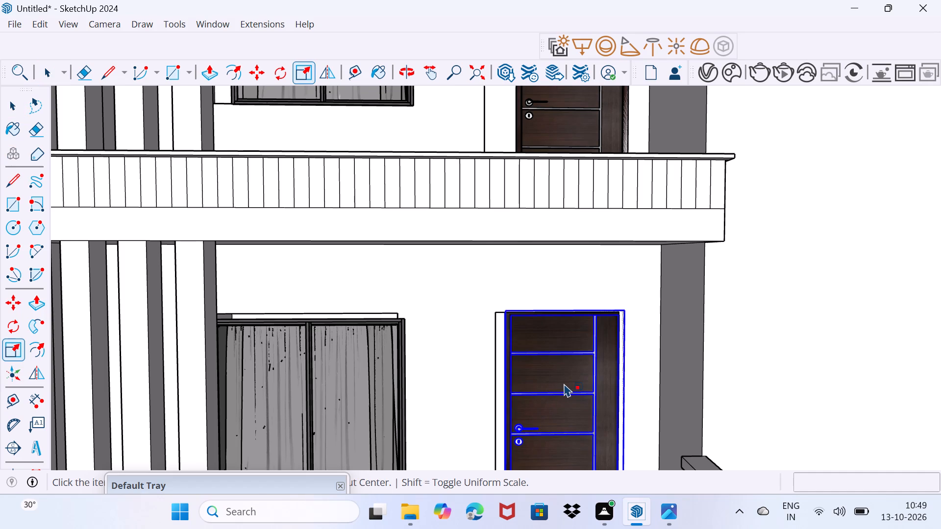
{"action": "middle_click_drag", "start_coordinate": [565, 384], "coordinate": [540, 286]}
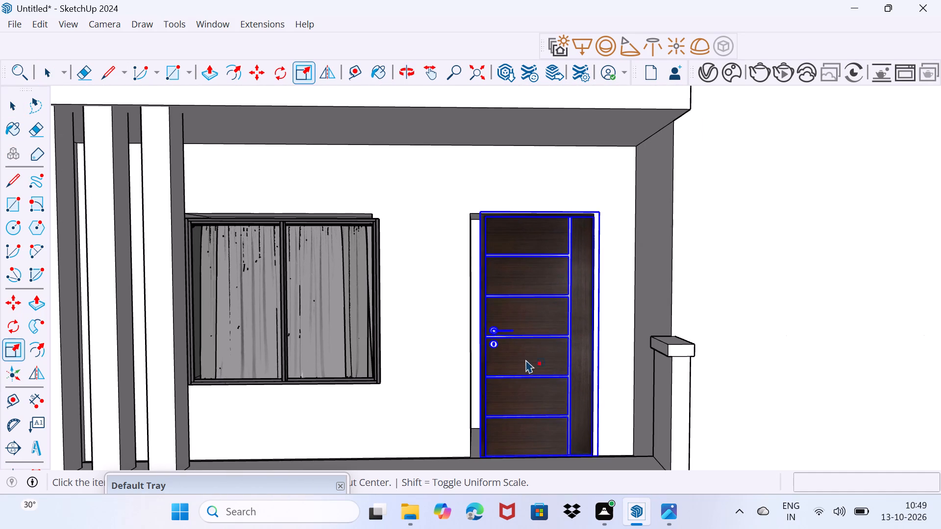
{"action": "middle_click_drag", "start_coordinate": [517, 368], "coordinate": [642, 380]}
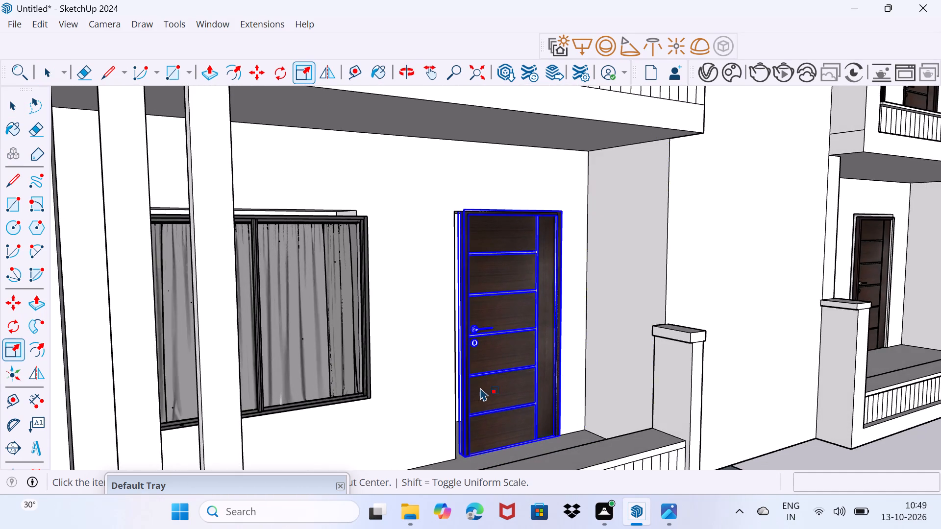
{"action": "scroll", "coordinate": [480, 387], "scroll_direction": "up", "scroll_amount": 4}
{"action": "key", "text": "s"}
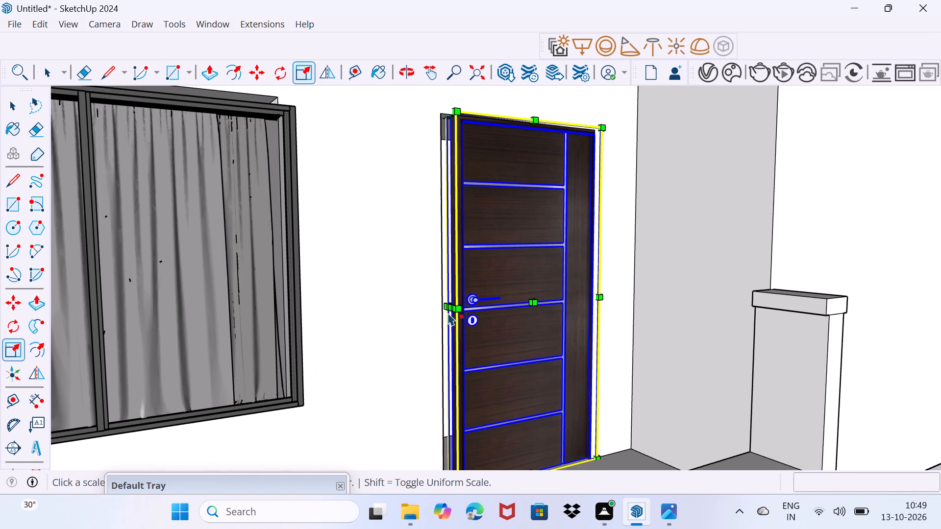
{"action": "left_click", "coordinate": [449, 309]}
{"action": "left_click", "coordinate": [440, 316]}
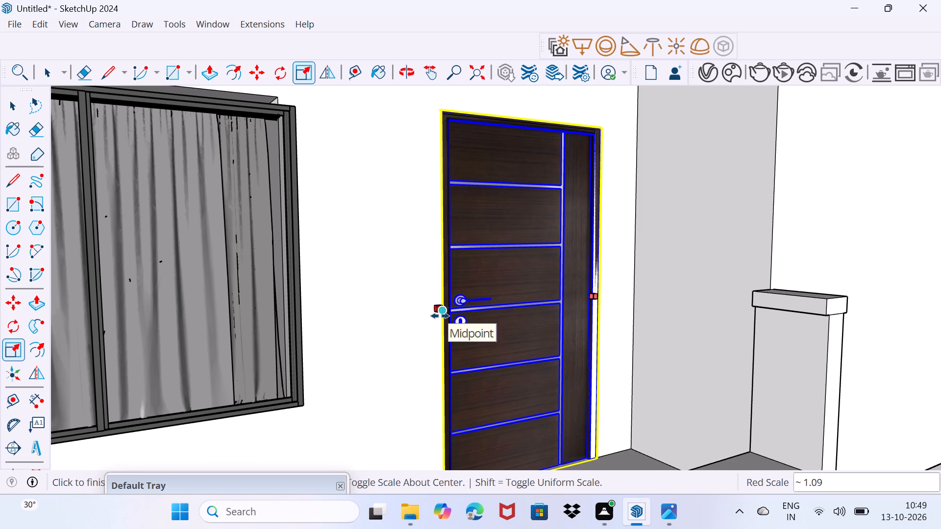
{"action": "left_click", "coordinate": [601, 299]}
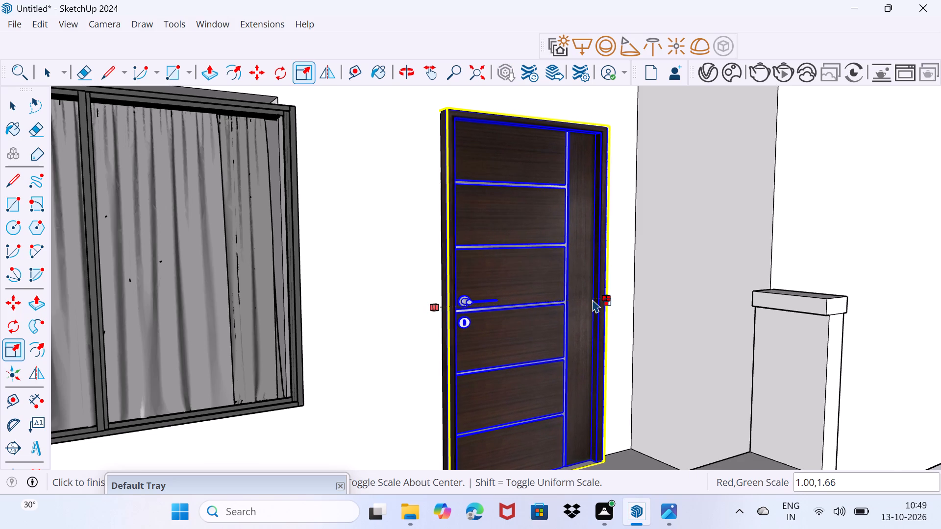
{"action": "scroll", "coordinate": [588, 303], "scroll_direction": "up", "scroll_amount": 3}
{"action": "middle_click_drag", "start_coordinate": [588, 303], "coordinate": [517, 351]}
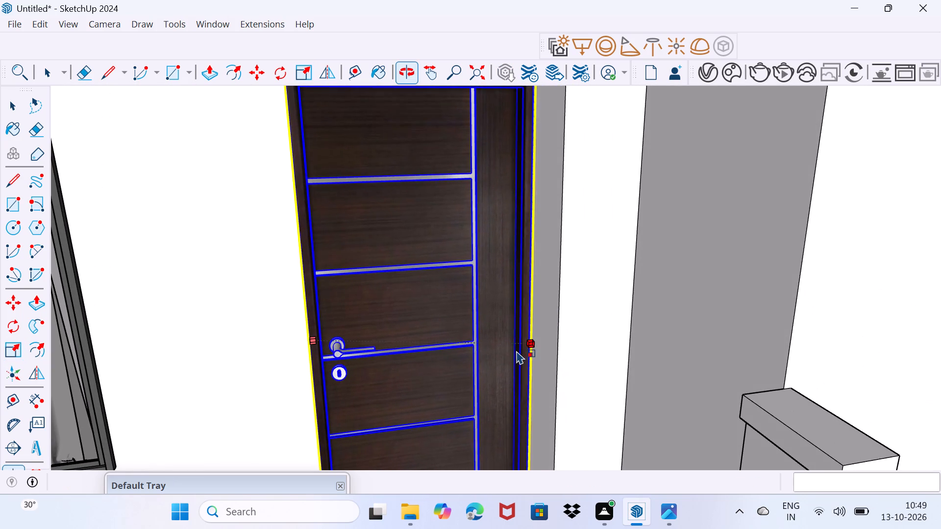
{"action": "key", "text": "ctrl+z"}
Scale the same door slightly down along the red and green axes from the edge opposite its handle to fit the doorway.
{"action": "scroll", "coordinate": [565, 313], "scroll_direction": "up", "scroll_amount": 4}
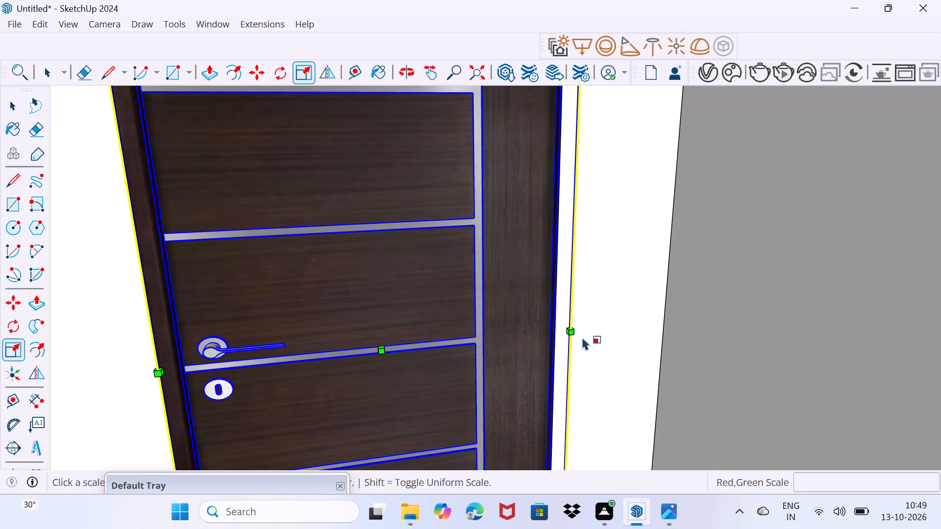
{"action": "left_click_drag", "start_coordinate": [569, 331], "coordinate": [560, 332]}
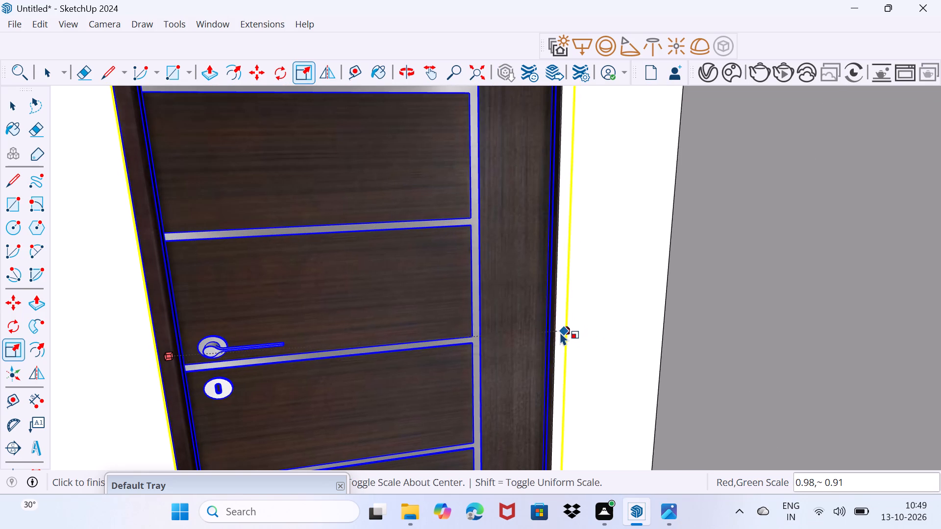
{"action": "left_click_drag", "start_coordinate": [560, 332], "coordinate": [558, 333]}
{"action": "scroll", "coordinate": [558, 334], "scroll_direction": "down", "scroll_amount": 5}
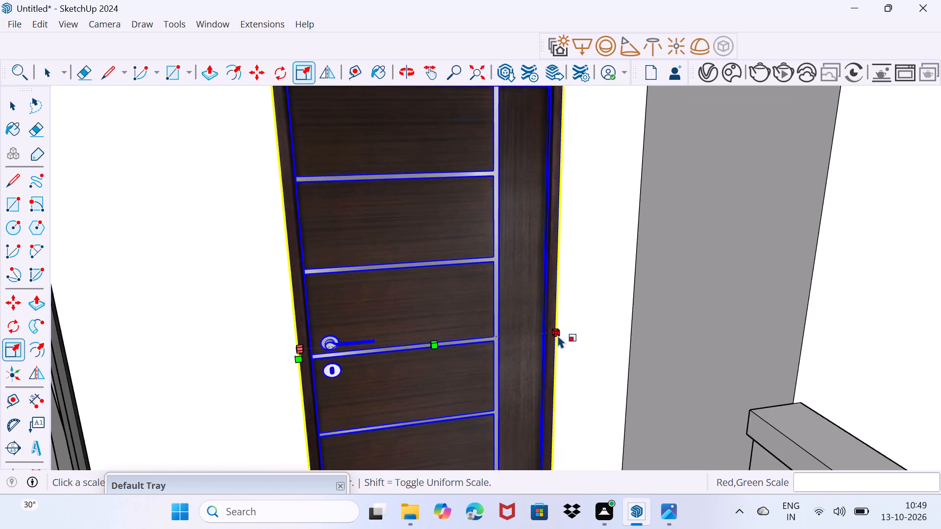
Move the lowest-balcony window-and-curtain group on the finned side so its bottom corner nearest the door sits at the opening's matching corner.
{"action": "scroll", "coordinate": [558, 335], "scroll_direction": "down", "scroll_amount": 3}
{"action": "scroll", "coordinate": [514, 333], "scroll_direction": "down", "scroll_amount": 3}
{"action": "middle_click", "coordinate": [514, 333]}
{"action": "scroll", "coordinate": [513, 333], "scroll_direction": "down", "scroll_amount": 3}
{"action": "key", "text": "space"}
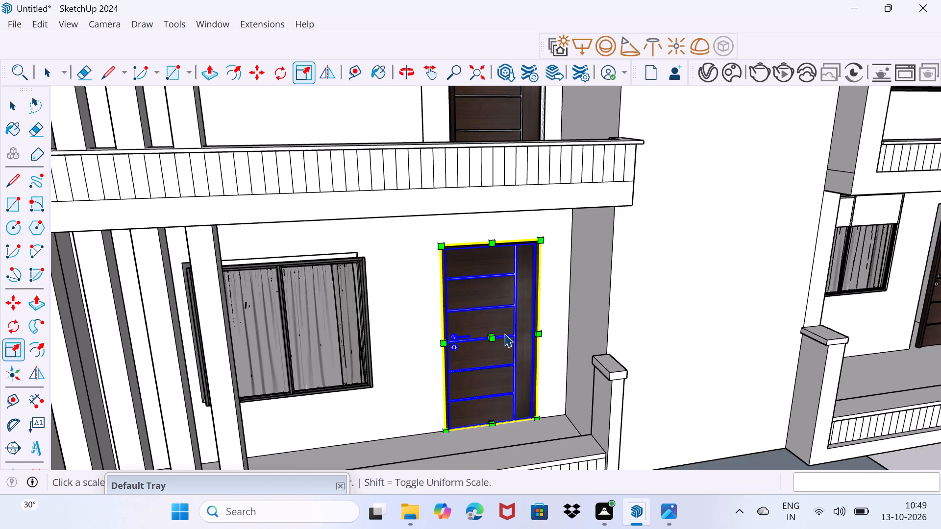
{"action": "left_click_drag", "start_coordinate": [393, 338], "coordinate": [394, 308]}
{"action": "middle_click_drag", "start_coordinate": [360, 326], "coordinate": [271, 298]}
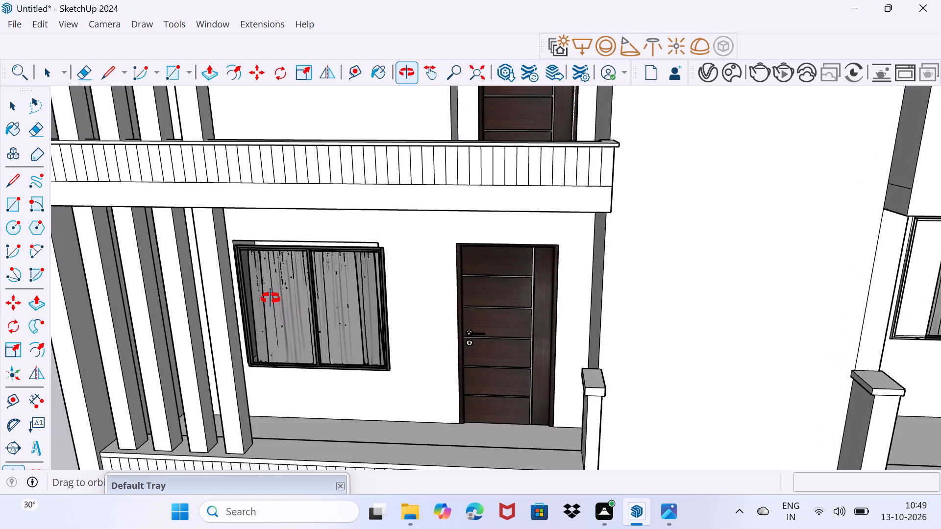
{"action": "middle_click_drag", "start_coordinate": [271, 298], "coordinate": [280, 298]}
{"action": "scroll", "coordinate": [309, 364], "scroll_direction": "up", "scroll_amount": 9}
{"action": "left_click", "coordinate": [263, 349]}
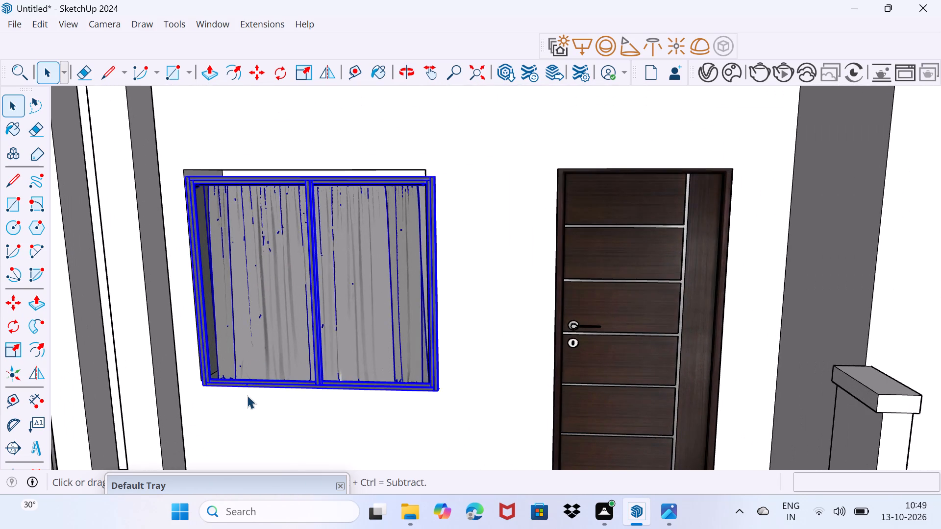
{"action": "scroll", "coordinate": [247, 396], "scroll_direction": "up", "scroll_amount": 5}
{"action": "middle_click_drag", "start_coordinate": [358, 387], "coordinate": [262, 420]}
{"action": "scroll", "coordinate": [458, 392], "scroll_direction": "up", "scroll_amount": 3}
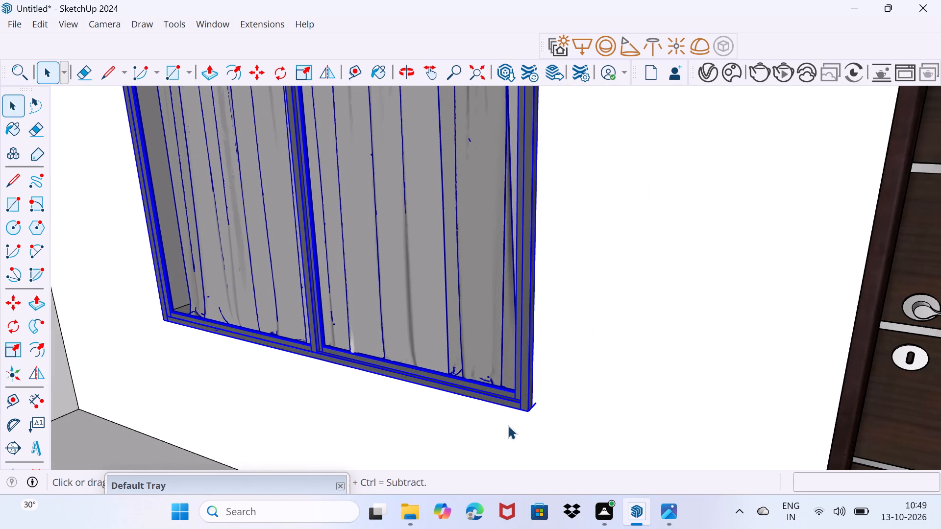
{"action": "key", "text": "m"}
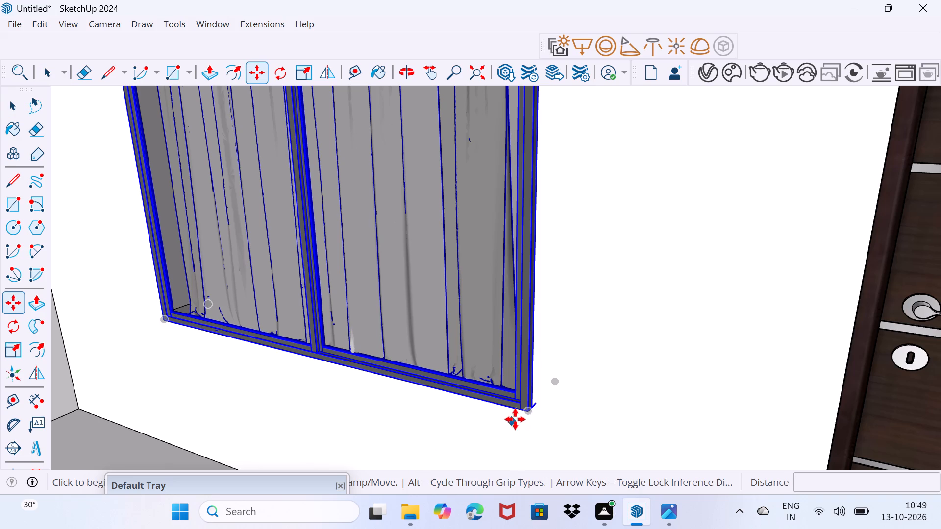
{"action": "left_click", "coordinate": [530, 409]}
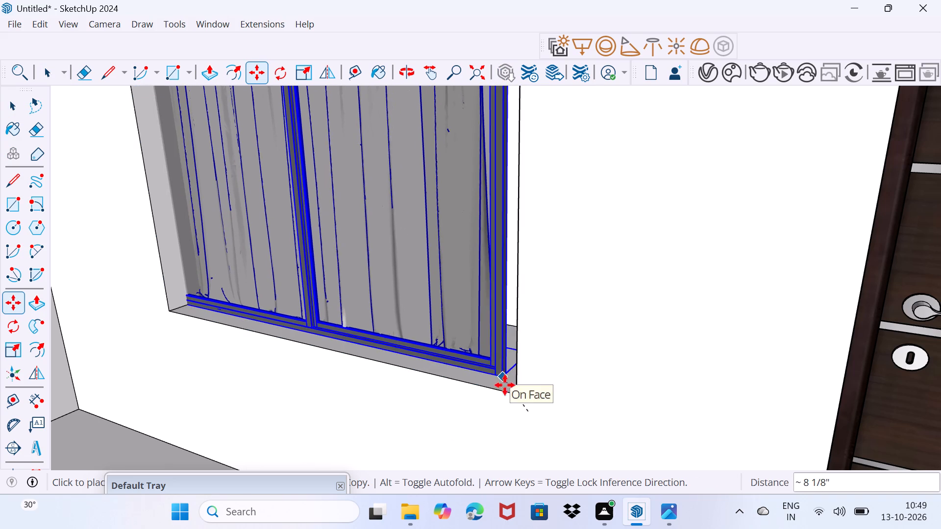
{"action": "left_click", "coordinate": [514, 390]}
Scale the lowest-balcony window-and-curtain group slightly along the red and green axes from its fin-side edge to fit the opening's width.
{"action": "scroll", "coordinate": [444, 406], "scroll_direction": "down", "scroll_amount": 9}
{"action": "middle_click_drag", "start_coordinate": [418, 408], "coordinate": [525, 357]}
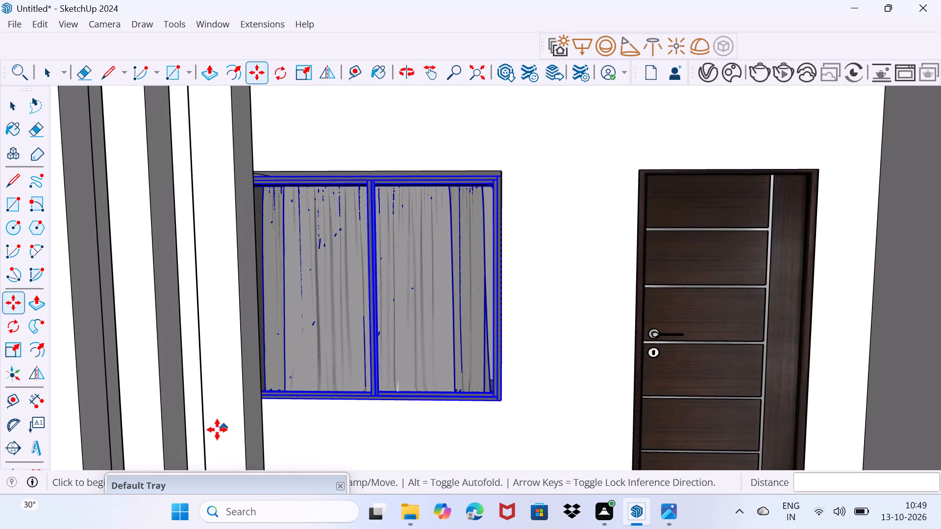
{"action": "scroll", "coordinate": [217, 430], "scroll_direction": "up", "scroll_amount": 4}
{"action": "scroll", "coordinate": [265, 387], "scroll_direction": "up", "scroll_amount": 5}
{"action": "scroll", "coordinate": [299, 368], "scroll_direction": "up", "scroll_amount": 9}
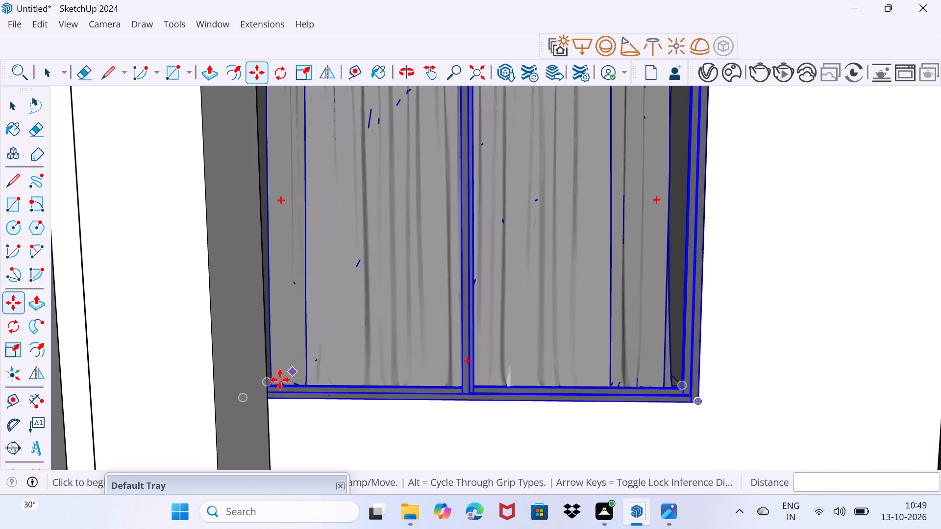
{"action": "scroll", "coordinate": [280, 380], "scroll_direction": "up", "scroll_amount": 14}
{"action": "middle_click_drag", "start_coordinate": [213, 393], "coordinate": [285, 391]}
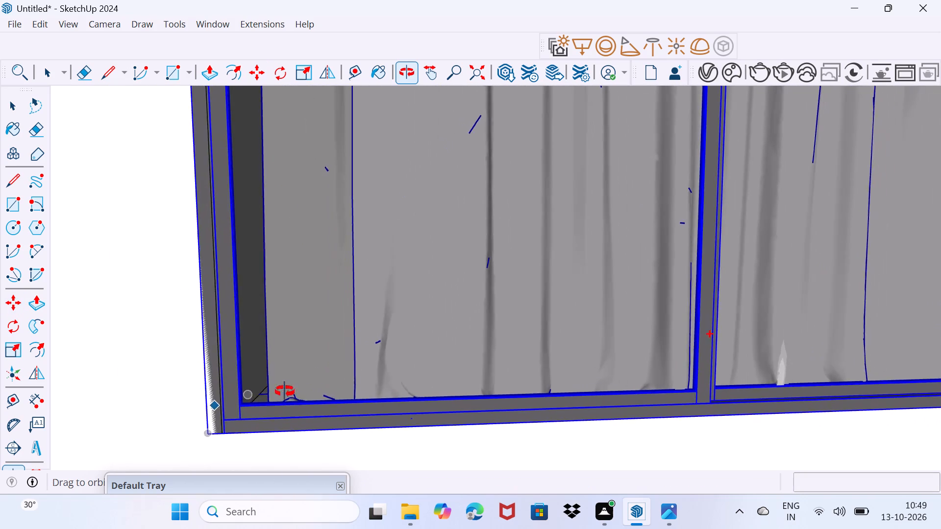
{"action": "middle_click_drag", "start_coordinate": [285, 391], "coordinate": [354, 383]}
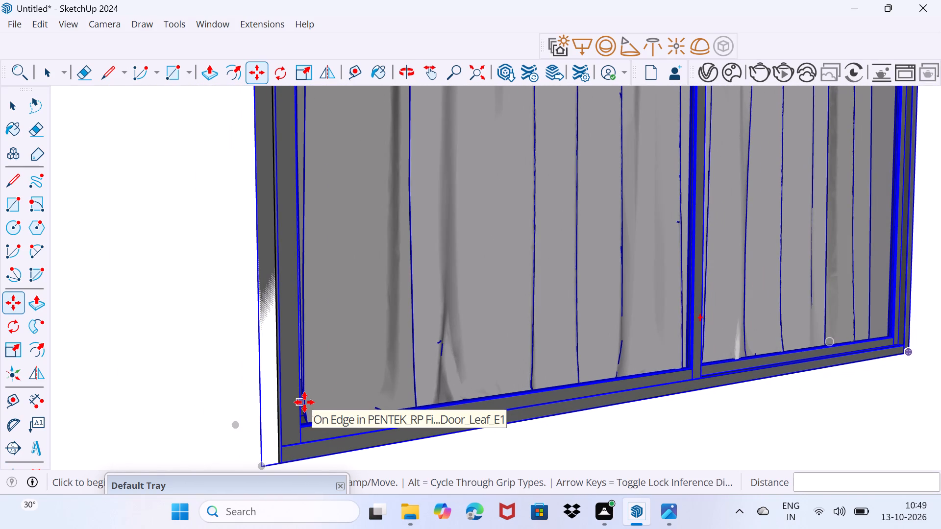
{"action": "key", "text": "s"}
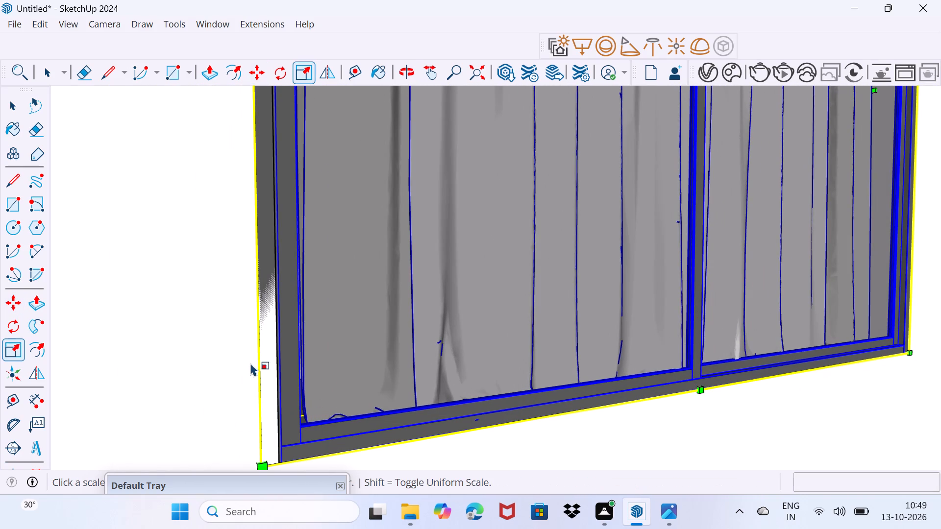
{"action": "scroll", "coordinate": [242, 352], "scroll_direction": "down", "scroll_amount": 5}
{"action": "scroll", "coordinate": [238, 290], "scroll_direction": "down", "scroll_amount": 3}
{"action": "middle_click_drag", "start_coordinate": [594, 234], "coordinate": [497, 269]}
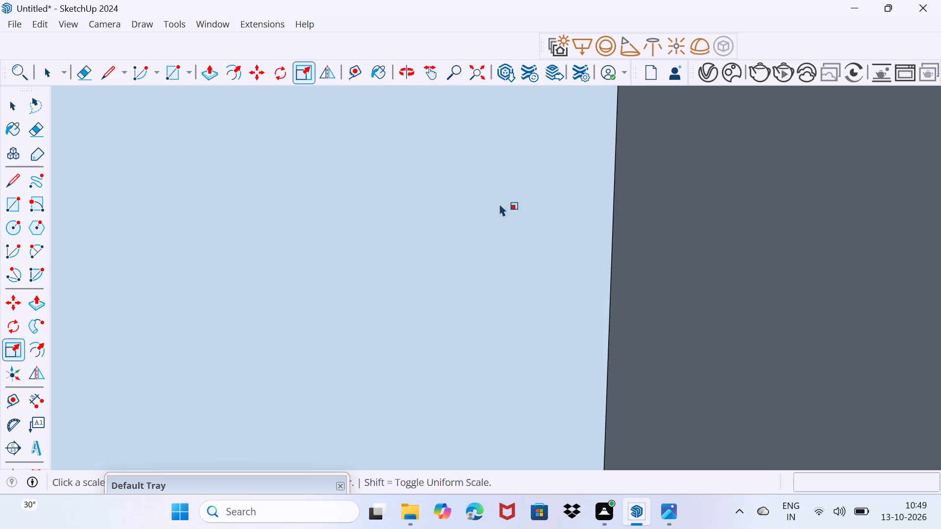
{"action": "left_click", "coordinate": [475, 68]}
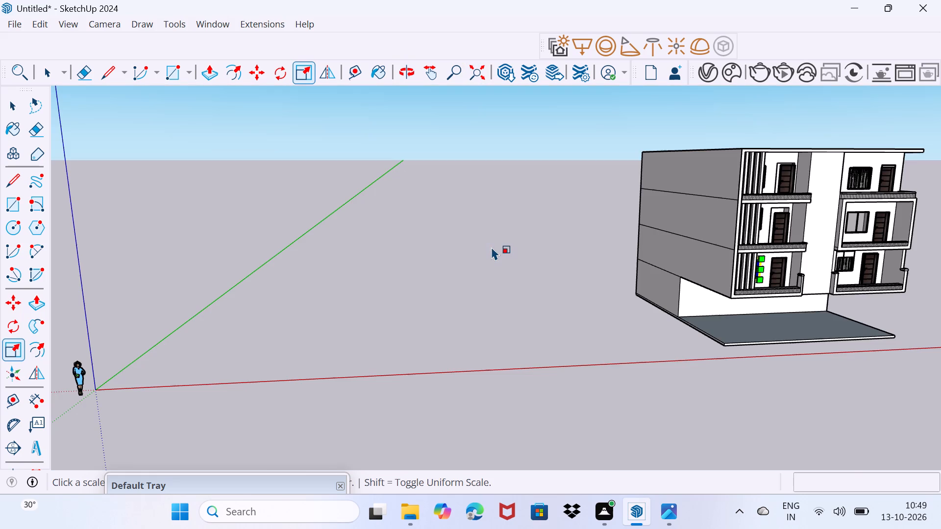
{"action": "scroll", "coordinate": [763, 297], "scroll_direction": "up", "scroll_amount": 4}
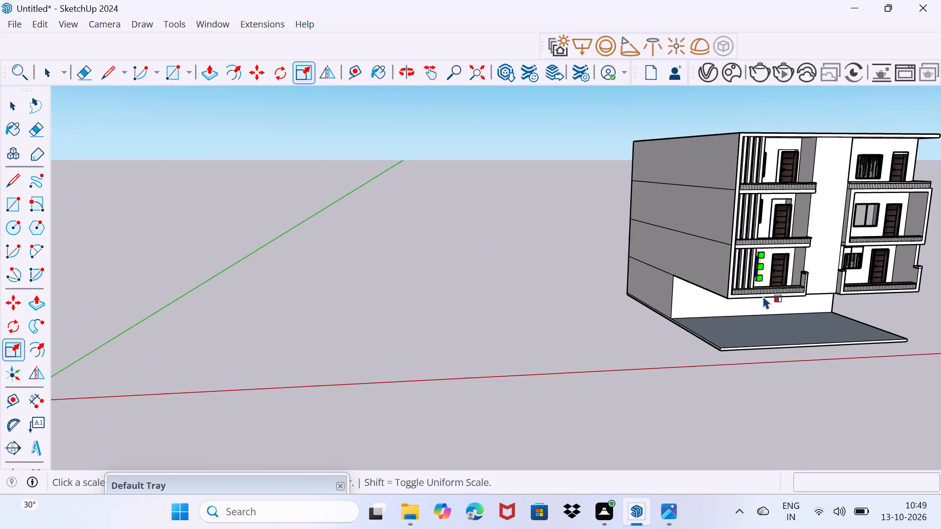
{"action": "scroll", "coordinate": [763, 271], "scroll_direction": "up", "scroll_amount": 17}
{"action": "middle_click_drag", "start_coordinate": [743, 280], "coordinate": [648, 338]}
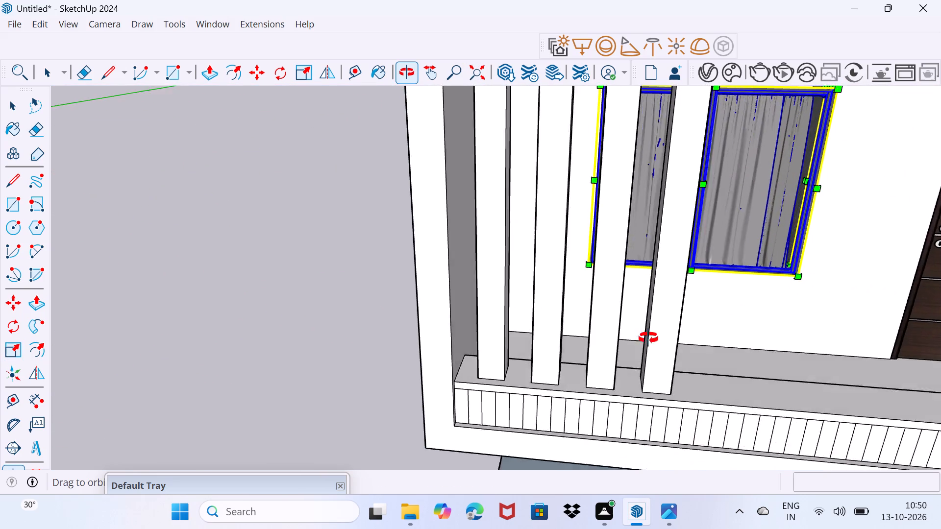
{"action": "middle_click_drag", "start_coordinate": [648, 338], "coordinate": [433, 348]}
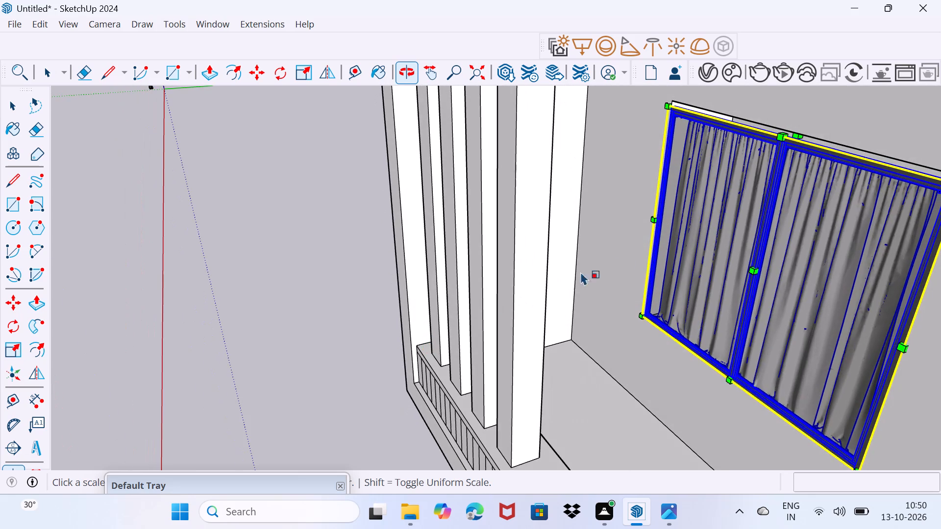
{"action": "scroll", "coordinate": [625, 251], "scroll_direction": "up", "scroll_amount": 4}
{"action": "left_click_drag", "start_coordinate": [669, 206], "coordinate": [673, 206]}
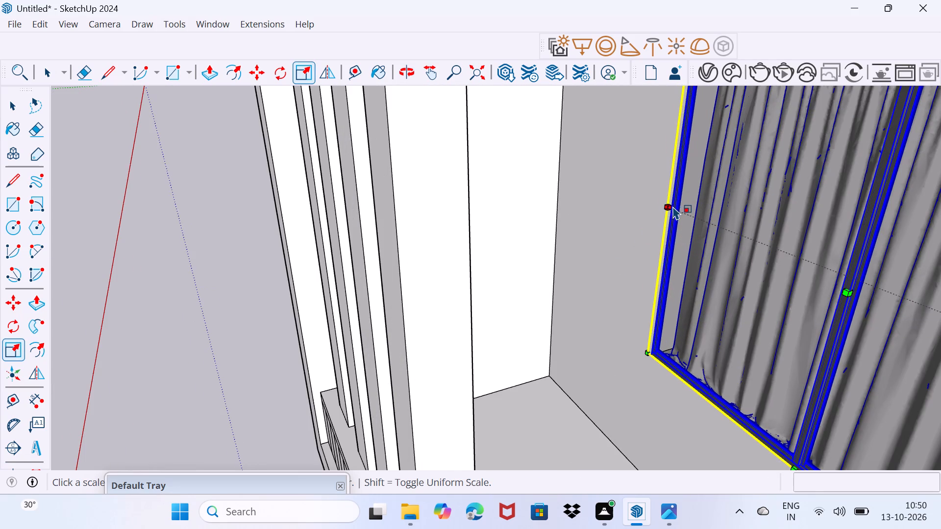
{"action": "left_click_drag", "start_coordinate": [673, 206], "coordinate": [675, 207]}
Scale the same window-and-curtain group along the blue axis, raising its top edge to the top of the opening, and deselect it.
{"action": "scroll", "coordinate": [658, 246], "scroll_direction": "down", "scroll_amount": 9}
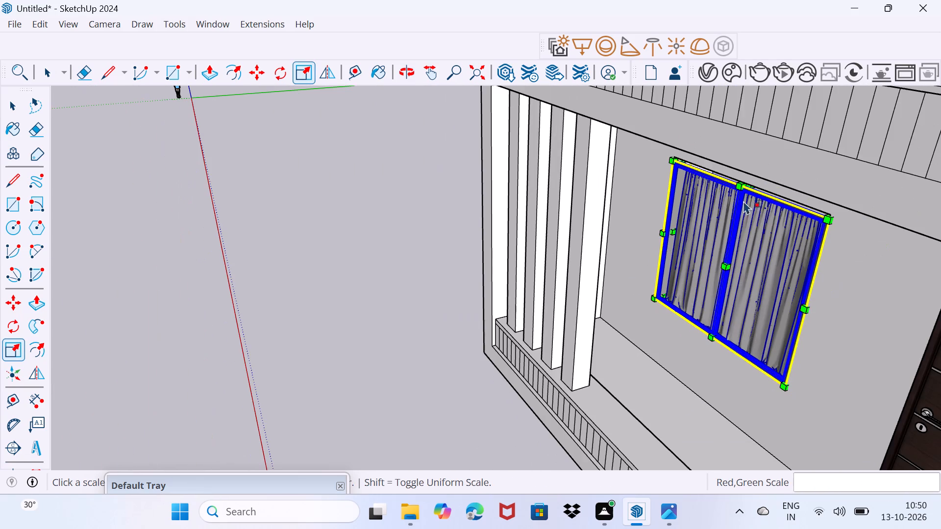
{"action": "scroll", "coordinate": [745, 193], "scroll_direction": "up", "scroll_amount": 19}
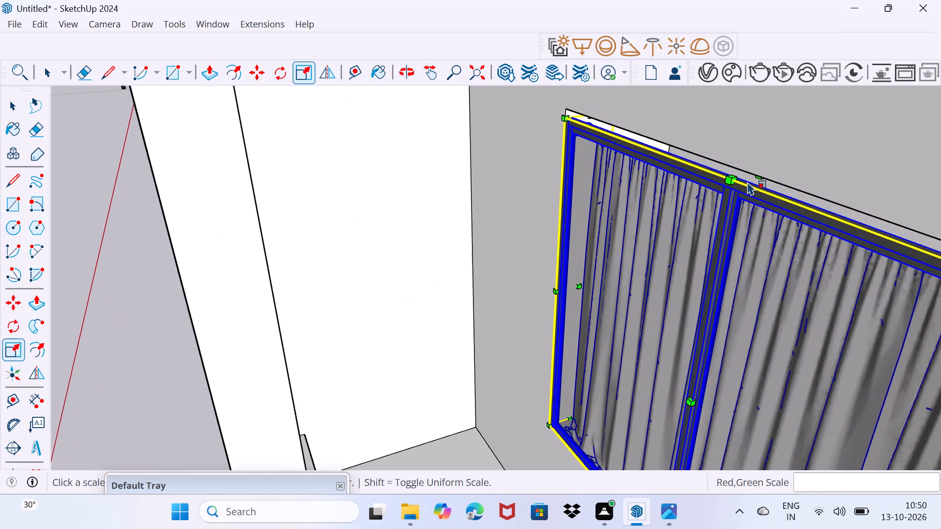
{"action": "middle_click_drag", "start_coordinate": [747, 182], "coordinate": [774, 175]}
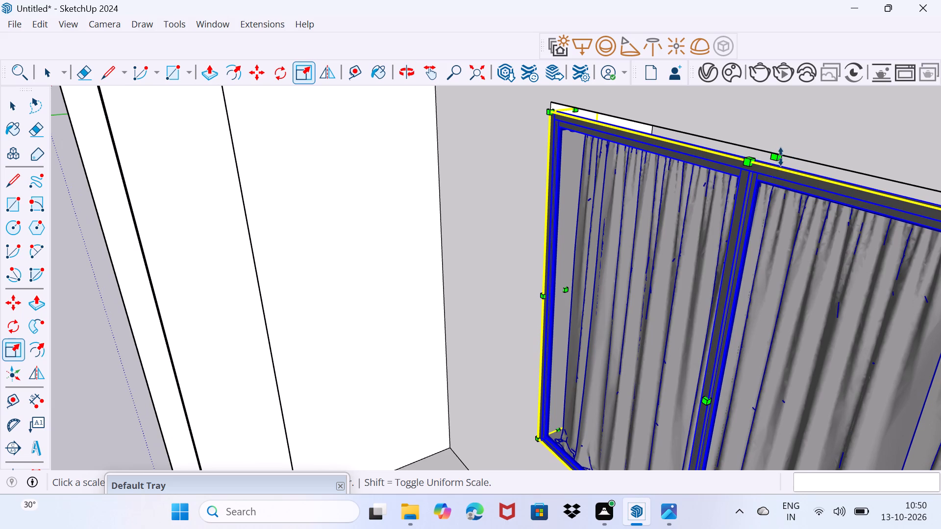
{"action": "left_click_drag", "start_coordinate": [779, 158], "coordinate": [781, 151]}
{"action": "scroll", "coordinate": [764, 189], "scroll_direction": "down", "scroll_amount": 5}
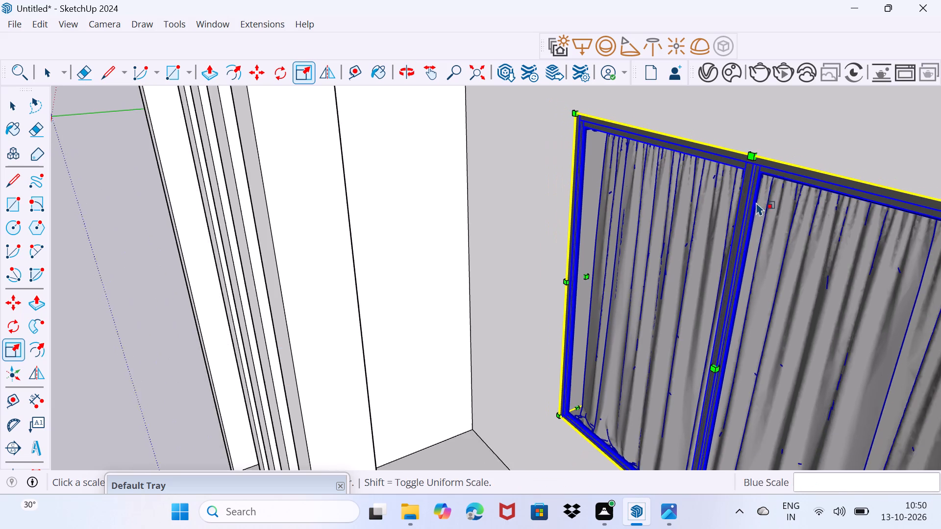
{"action": "scroll", "coordinate": [756, 203], "scroll_direction": "down", "scroll_amount": 4}
{"action": "key", "text": "space"}
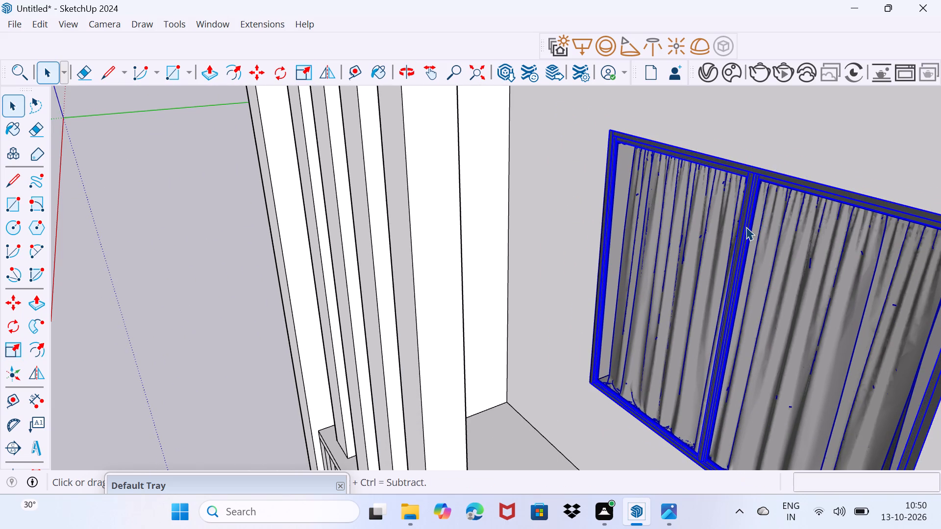
{"action": "left_click_drag", "start_coordinate": [792, 156], "coordinate": [809, 137]}
Move the middle-floor window-and-curtain group on the finned side about 2 11/16" to align its door-side bottom corner with the window opening.
{"action": "scroll", "coordinate": [773, 199], "scroll_direction": "down", "scroll_amount": 8}
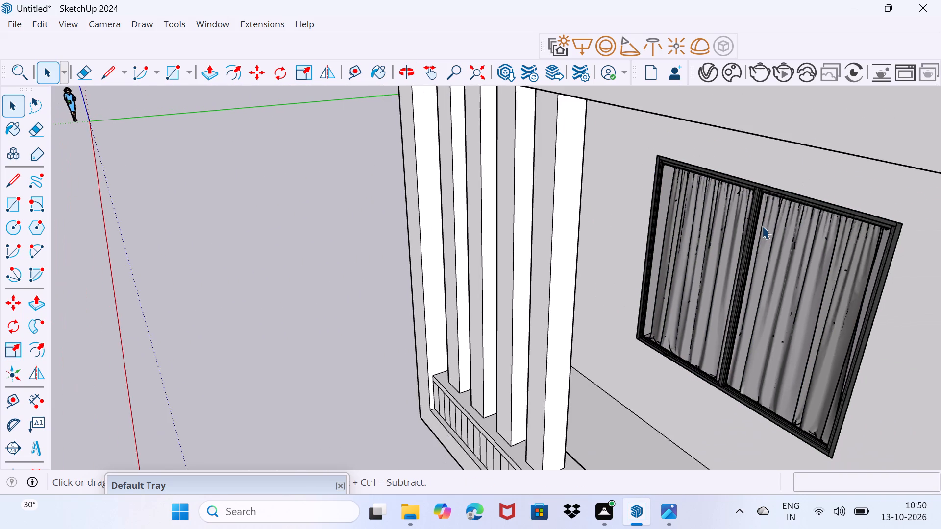
{"action": "scroll", "coordinate": [762, 227], "scroll_direction": "down", "scroll_amount": 8}
{"action": "middle_click_drag", "start_coordinate": [771, 317], "coordinate": [817, 245]}
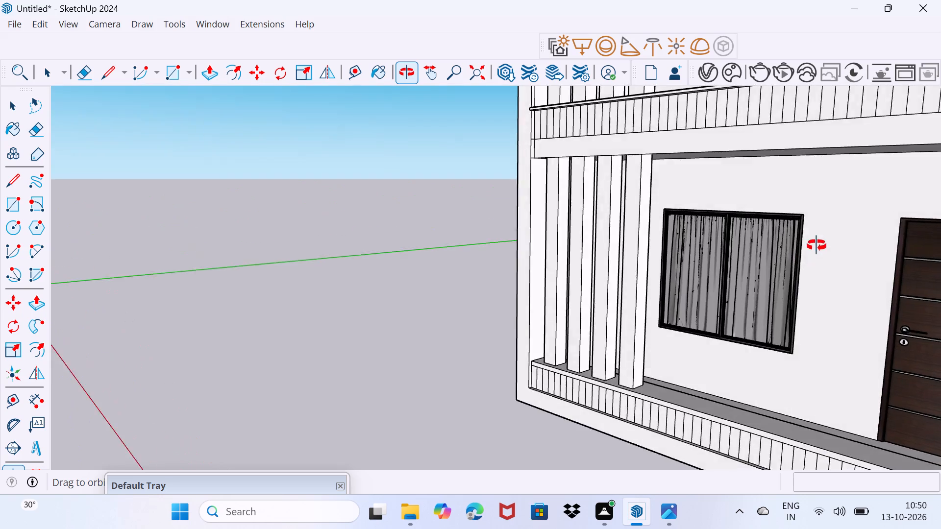
{"action": "middle_click_drag", "start_coordinate": [817, 245], "coordinate": [819, 386]}
{"action": "key", "text": "space"}
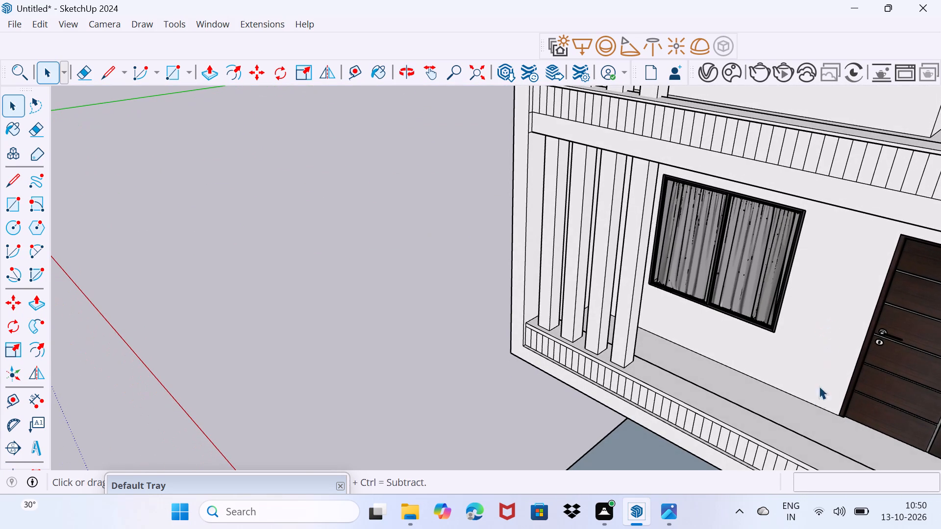
{"action": "middle_click_drag", "start_coordinate": [819, 386], "coordinate": [795, 447]}
{"action": "middle_click_drag", "start_coordinate": [791, 327], "coordinate": [764, 355]}
{"action": "key", "text": "space"}
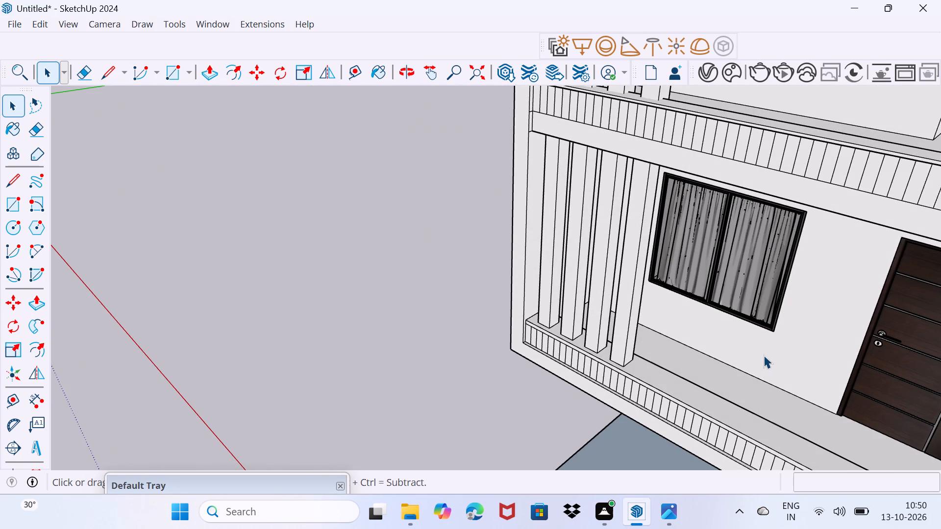
{"action": "middle_click_drag", "start_coordinate": [765, 310], "coordinate": [642, 455]}
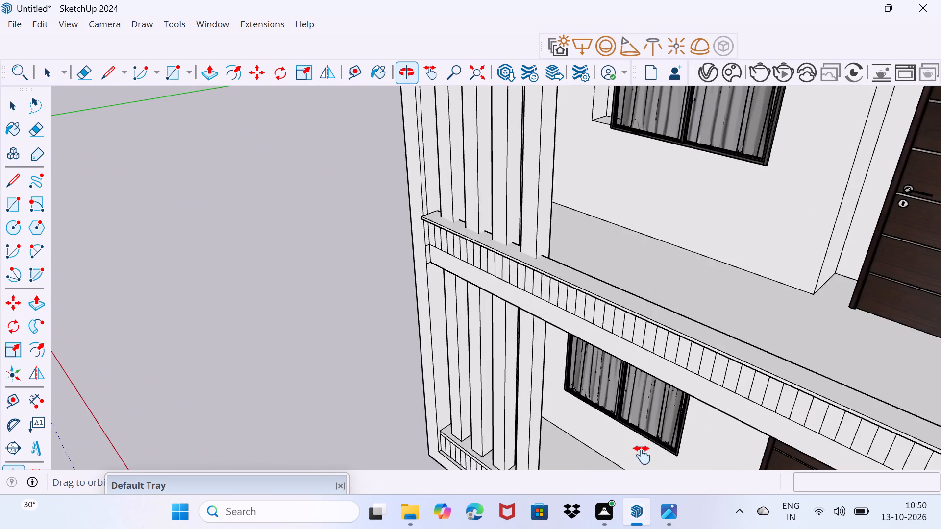
{"action": "middle_click_drag", "start_coordinate": [642, 455], "coordinate": [624, 463]}
{"action": "scroll", "coordinate": [632, 317], "scroll_direction": "up", "scroll_amount": 4}
{"action": "middle_click_drag", "start_coordinate": [632, 313], "coordinate": [596, 472], "text": "shift"}
{"action": "scroll", "coordinate": [596, 389], "scroll_direction": "up", "scroll_amount": 1}
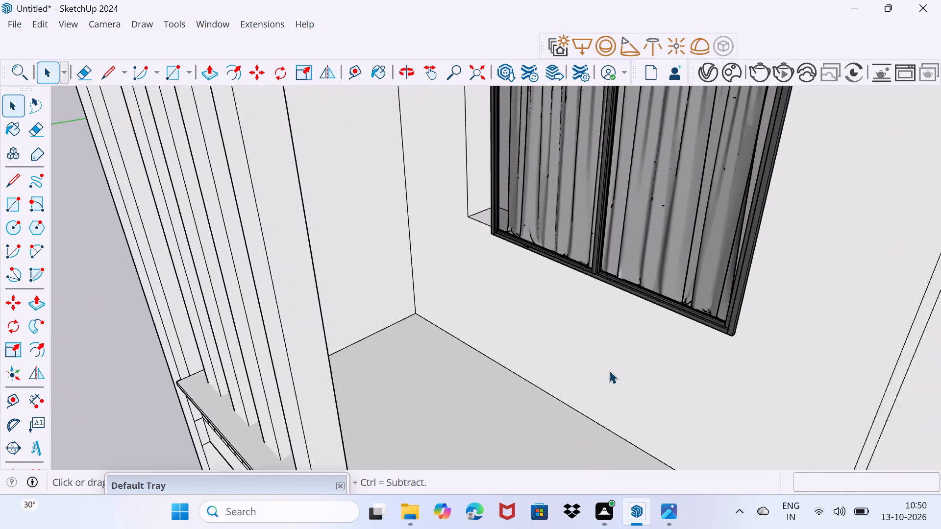
{"action": "scroll", "coordinate": [609, 370], "scroll_direction": "up", "scroll_amount": 1}
{"action": "middle_click_drag", "start_coordinate": [609, 372], "coordinate": [586, 457], "text": "shift"}
{"action": "middle_click_drag", "start_coordinate": [571, 450], "coordinate": [648, 404]}
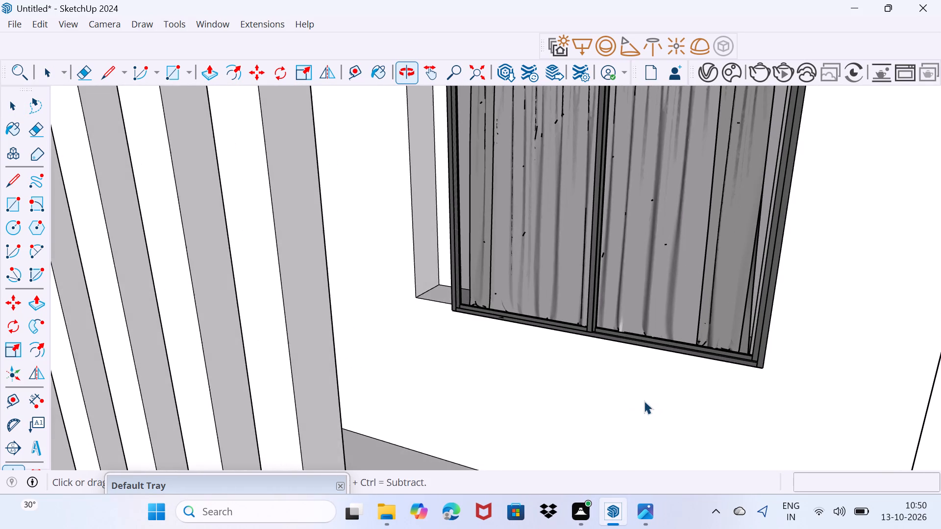
{"action": "middle_click_drag", "start_coordinate": [639, 382], "coordinate": [569, 471], "text": "shift"}
{"action": "scroll", "coordinate": [520, 408], "scroll_direction": "up", "scroll_amount": 4}
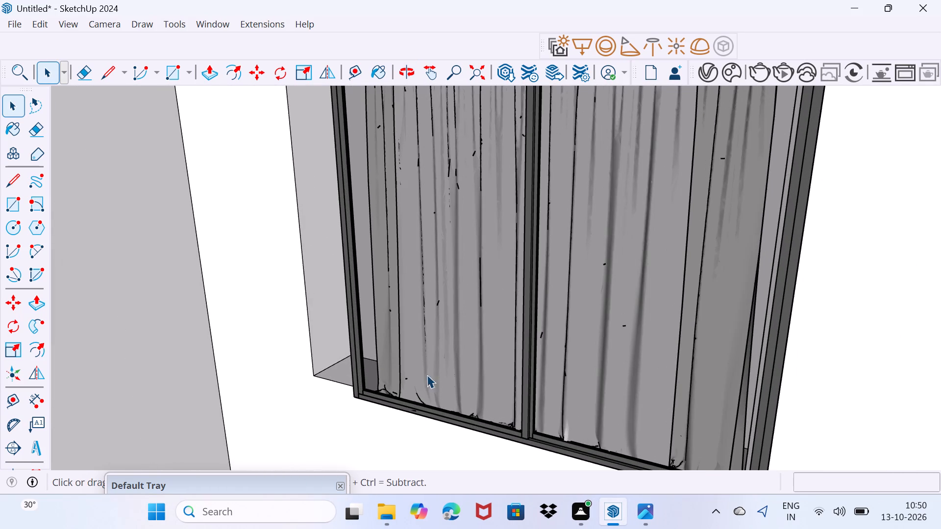
{"action": "middle_click_drag", "start_coordinate": [424, 375], "coordinate": [343, 300]}
{"action": "left_click", "coordinate": [647, 385]}
{"action": "key", "text": "m"}
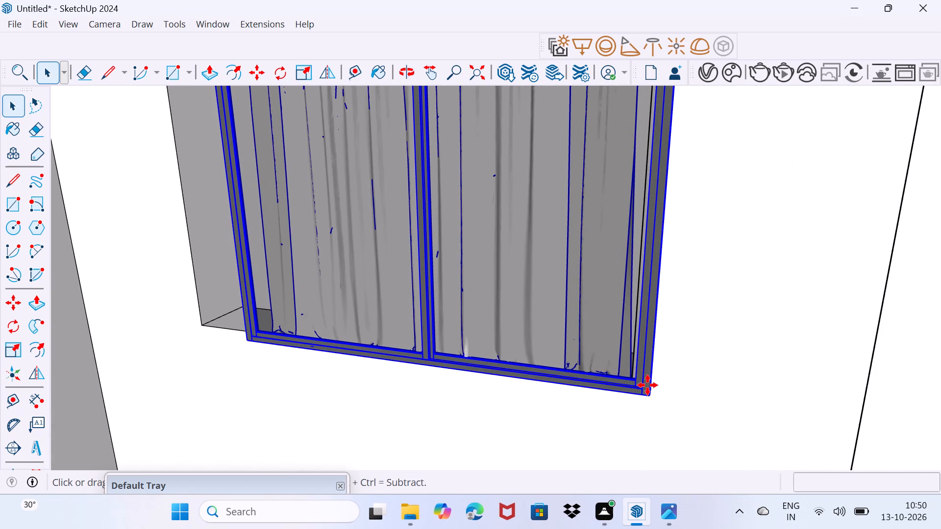
{"action": "left_click", "coordinate": [645, 396]}
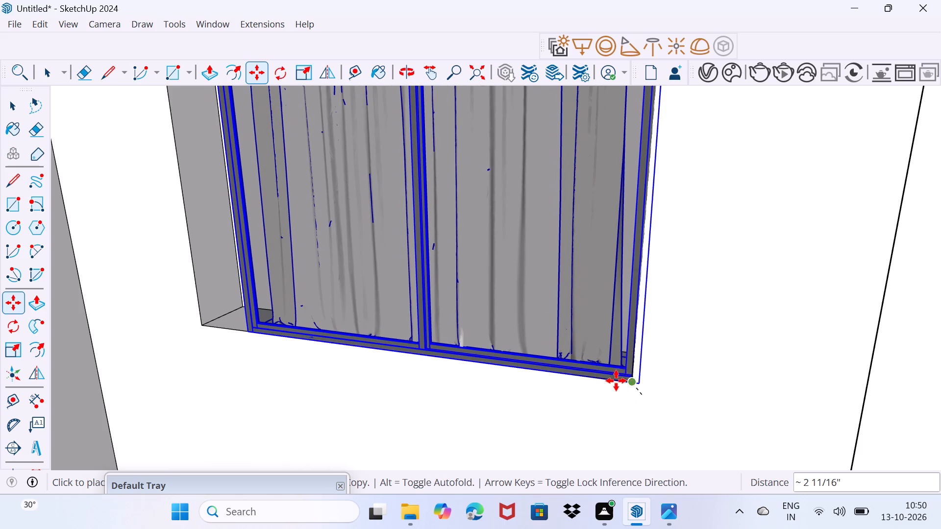
{"action": "left_click", "coordinate": [627, 379]}
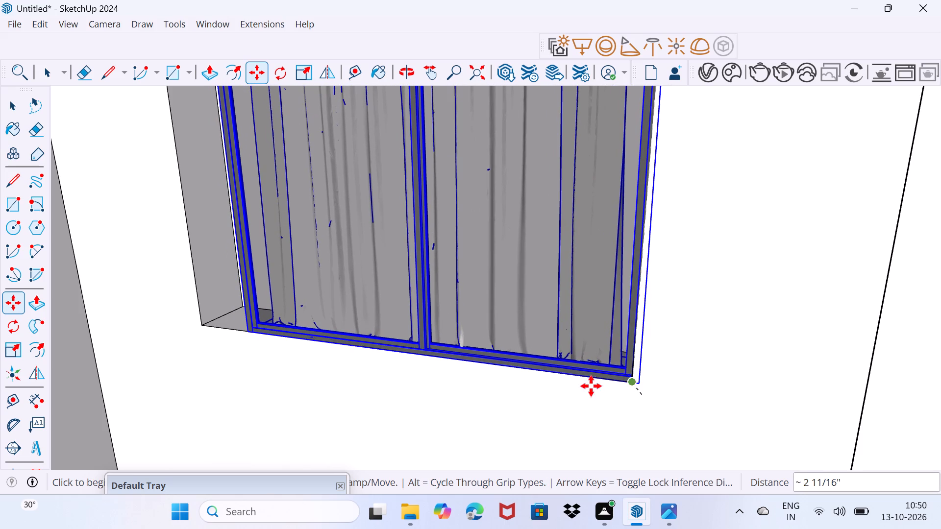
Scale the middle-floor window-and-curtain group along the green axis so its fin-side edge meets the window opening's edge, and deselect it.
{"action": "scroll", "coordinate": [567, 385], "scroll_direction": "down", "scroll_amount": 9}
{"action": "scroll", "coordinate": [419, 360], "scroll_direction": "up", "scroll_amount": 8}
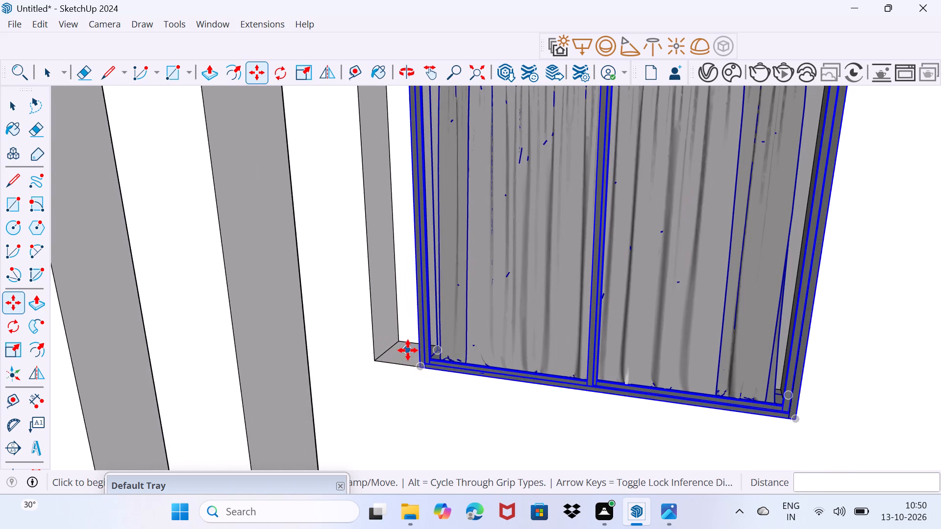
{"action": "middle_click_drag", "start_coordinate": [408, 350], "coordinate": [433, 392]}
{"action": "key", "text": "s"}
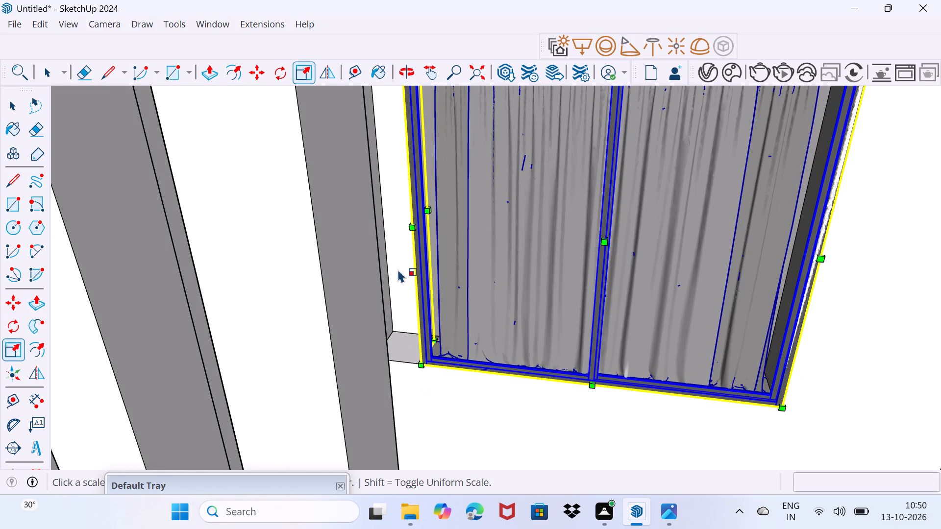
{"action": "scroll", "coordinate": [397, 268], "scroll_direction": "up", "scroll_amount": 6}
{"action": "middle_click_drag", "start_coordinate": [392, 273], "coordinate": [501, 302]}
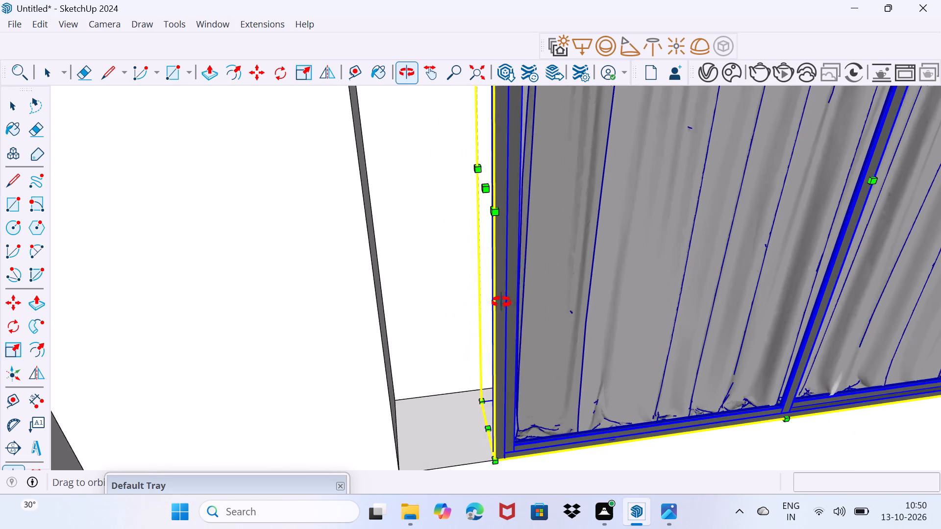
{"action": "middle_click_drag", "start_coordinate": [501, 302], "coordinate": [502, 302]}
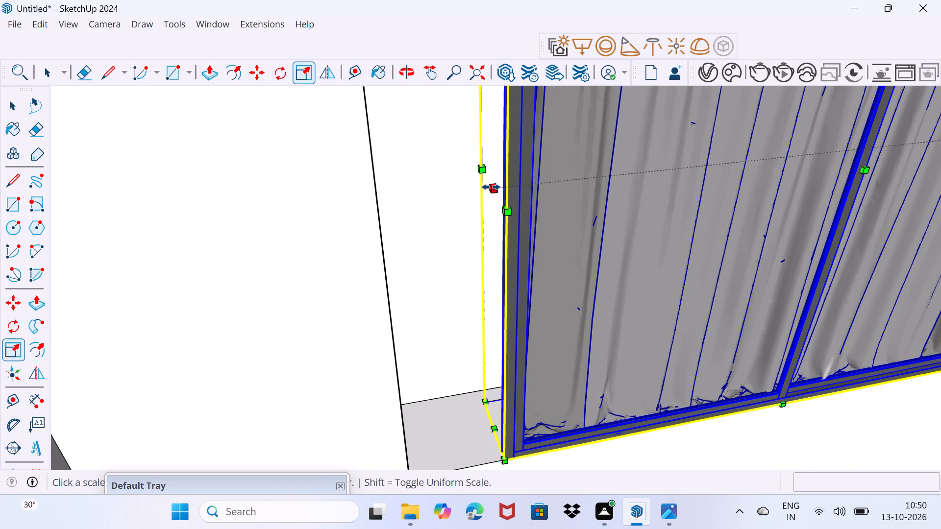
{"action": "left_click_drag", "start_coordinate": [491, 187], "coordinate": [396, 242]}
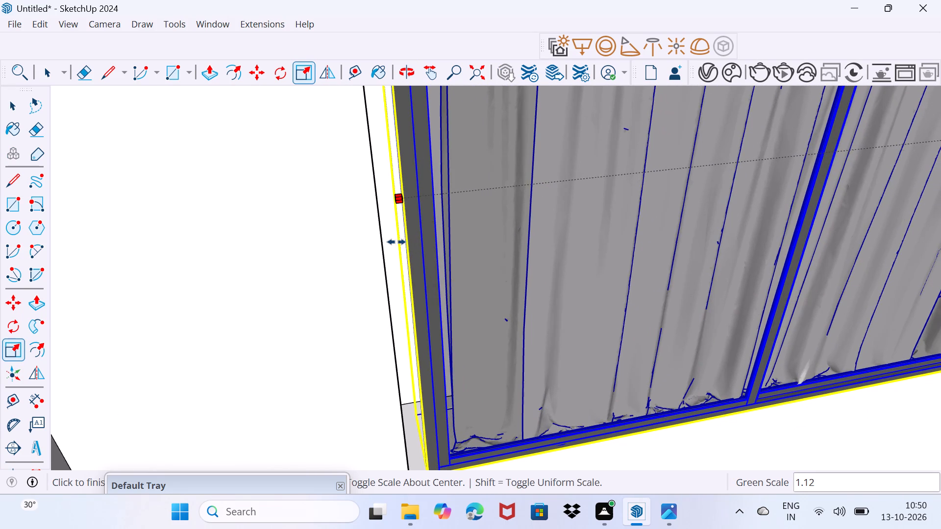
{"action": "left_click_drag", "start_coordinate": [396, 242], "coordinate": [385, 247]}
{"action": "key", "text": "space"}
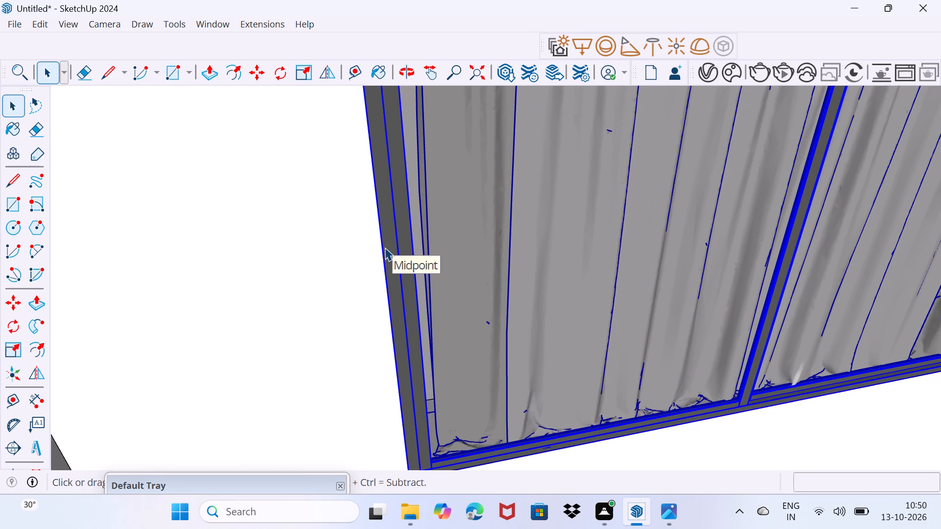
{"action": "left_click", "coordinate": [357, 289]}
Scale the middle-floor window-and-curtain group on the red and blue axes, lowering its top edge to the opening's top, and deselect it.
{"action": "scroll", "coordinate": [357, 283], "scroll_direction": "down", "scroll_amount": 8}
{"action": "left_click_drag", "start_coordinate": [354, 290], "coordinate": [356, 277]}
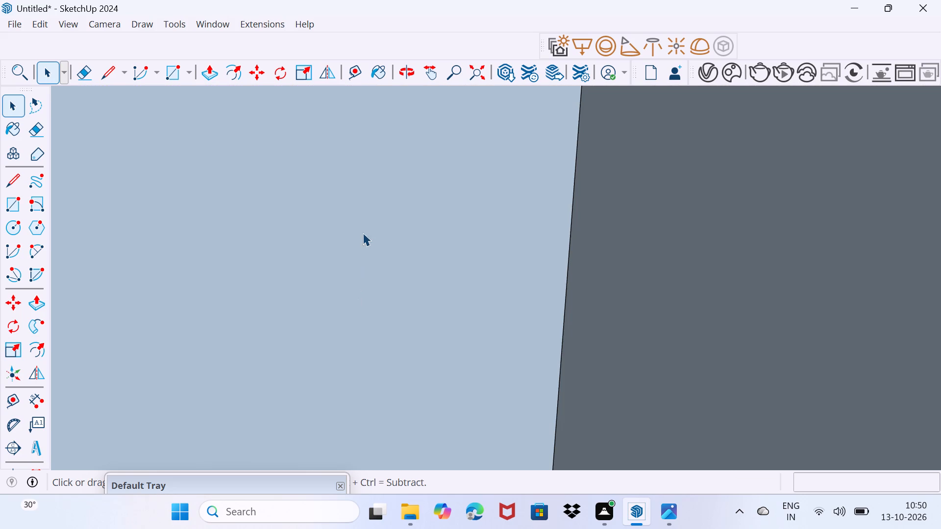
{"action": "left_click", "coordinate": [475, 72]}
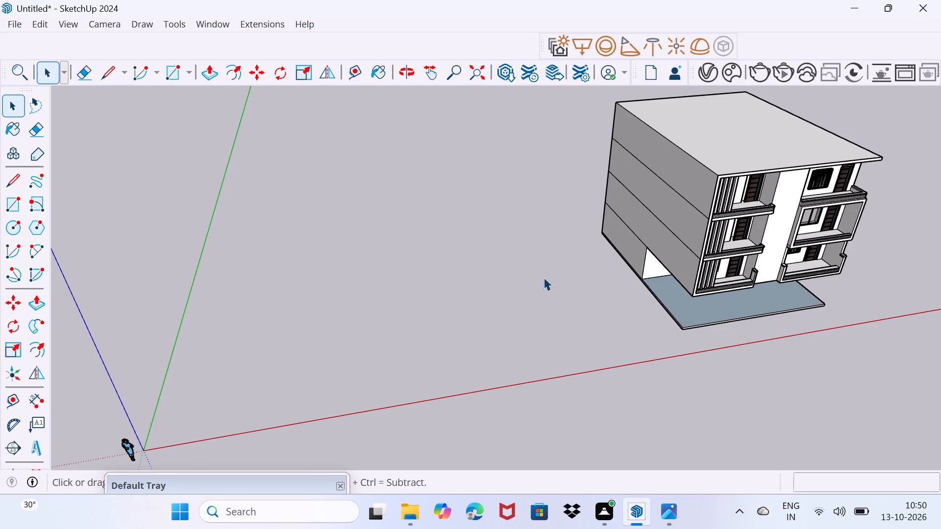
{"action": "scroll", "coordinate": [548, 278], "scroll_direction": "up", "scroll_amount": 3}
{"action": "scroll", "coordinate": [791, 237], "scroll_direction": "up", "scroll_amount": 4}
{"action": "middle_click_drag", "start_coordinate": [803, 237], "coordinate": [491, 197]}
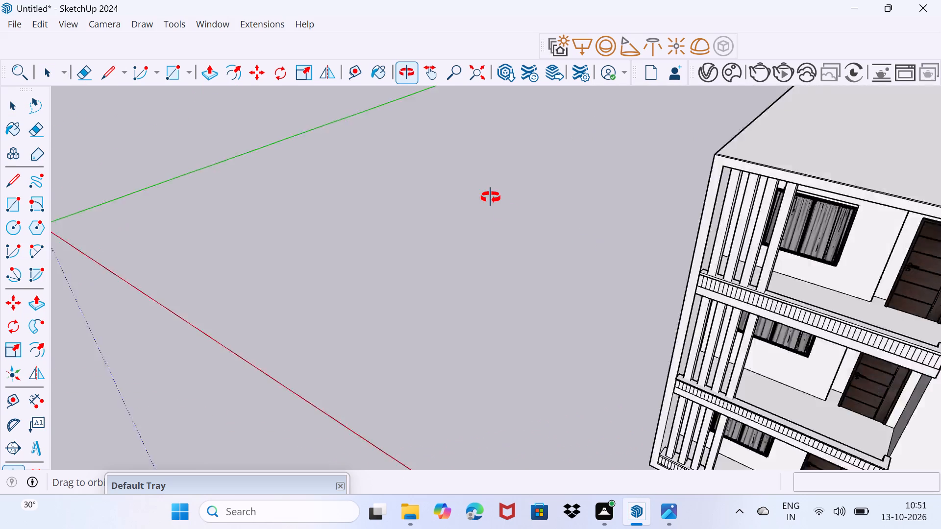
{"action": "middle_click_drag", "start_coordinate": [491, 197], "coordinate": [494, 187]}
{"action": "scroll", "coordinate": [722, 263], "scroll_direction": "up", "scroll_amount": 9}
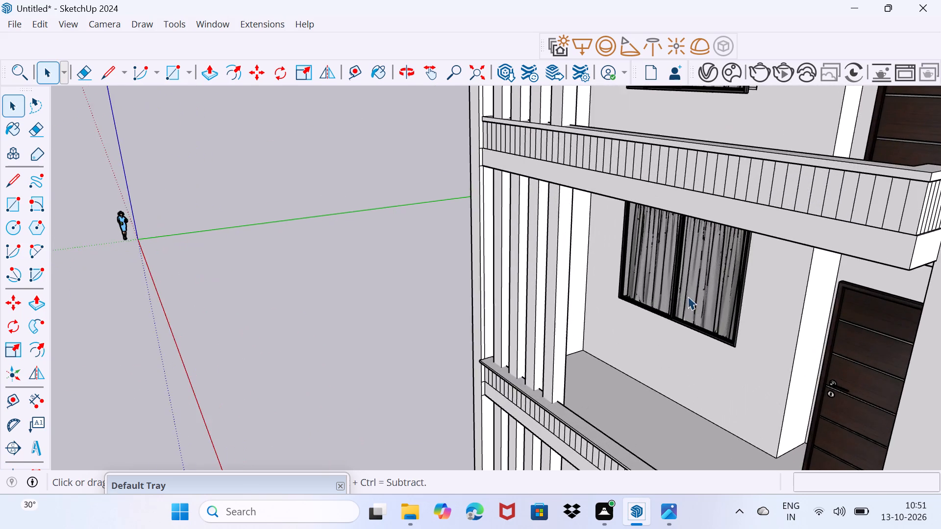
{"action": "middle_click_drag", "start_coordinate": [688, 296], "coordinate": [727, 235]}
{"action": "scroll", "coordinate": [652, 243], "scroll_direction": "up", "scroll_amount": 14}
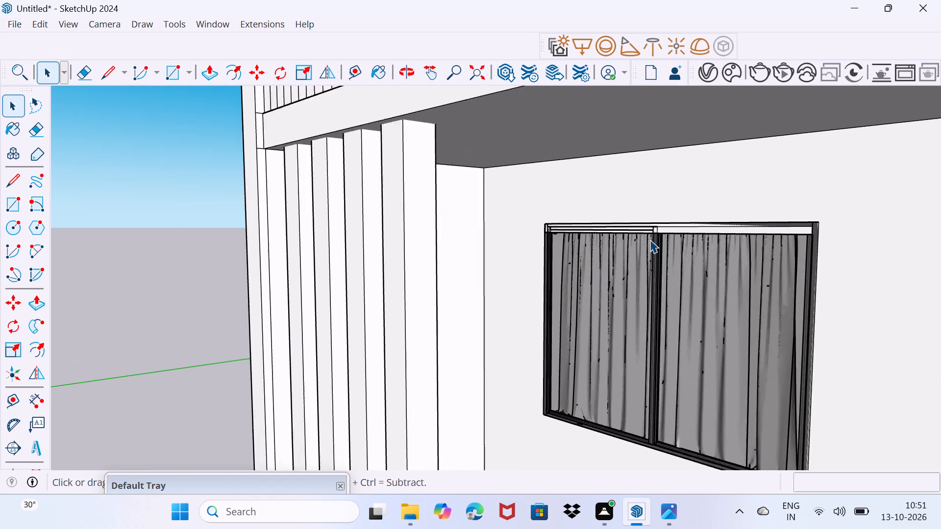
{"action": "scroll", "coordinate": [653, 236], "scroll_direction": "up", "scroll_amount": 14}
{"action": "left_click", "coordinate": [657, 255]}
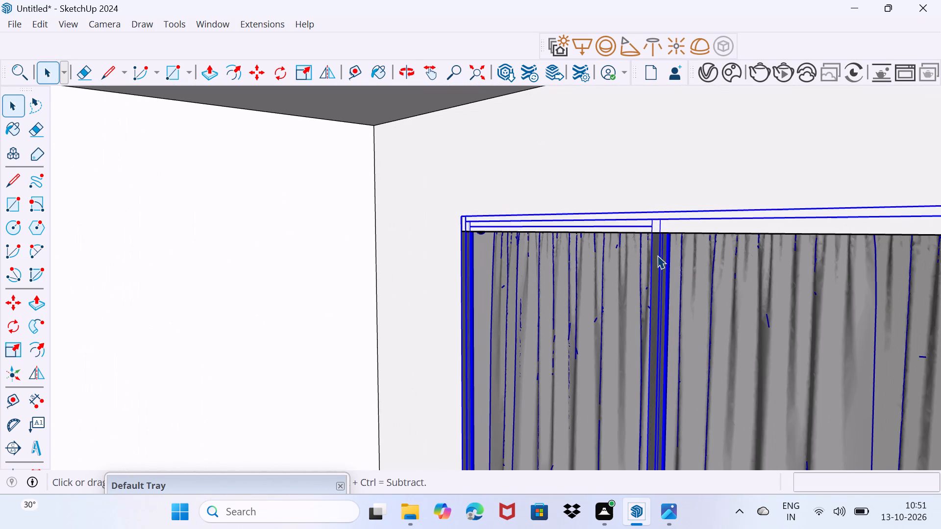
{"action": "key", "text": "s"}
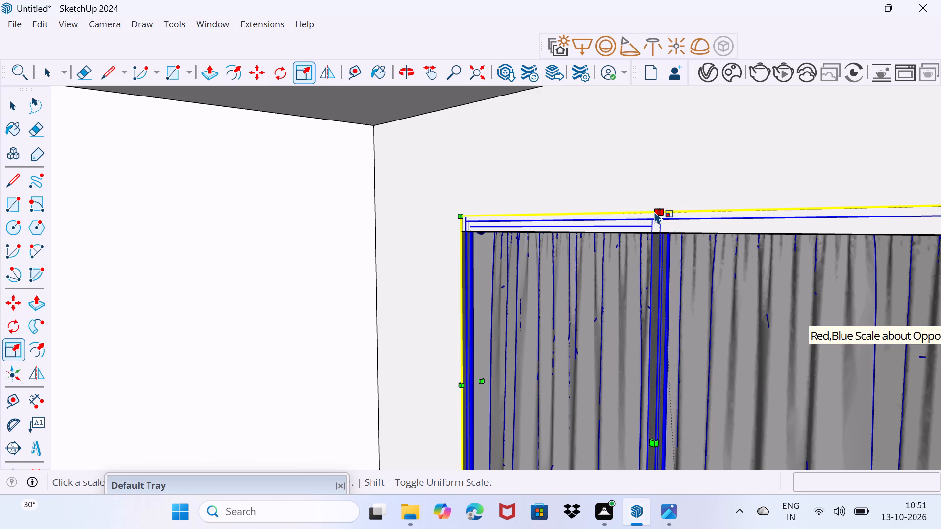
{"action": "left_click_drag", "start_coordinate": [654, 211], "coordinate": [654, 227]}
{"action": "key", "text": "space"}
{"action": "left_click", "coordinate": [644, 207]}
{"action": "scroll", "coordinate": [640, 223], "scroll_direction": "down", "scroll_amount": 9}
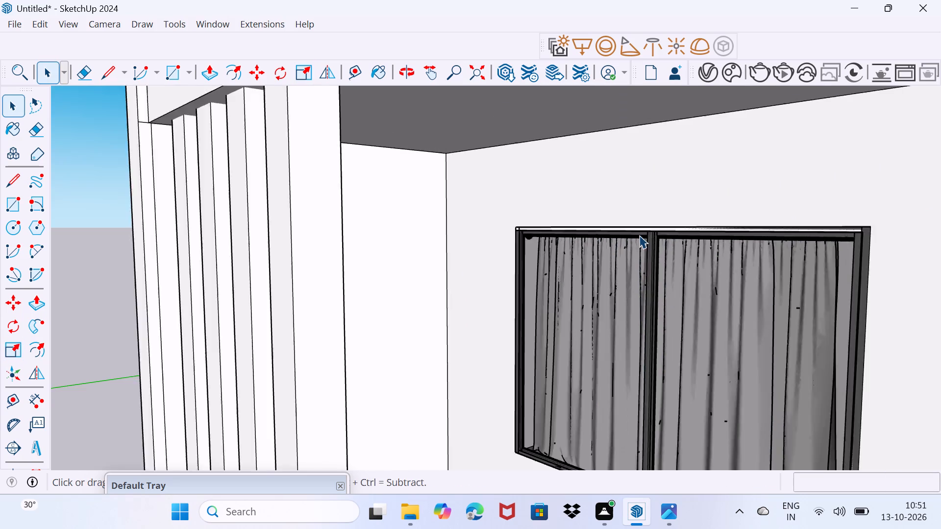
Scale the middle-floor window-and-curtain group slightly narrower from its door-side edge to match the opening, and deselect it.
{"action": "scroll", "coordinate": [639, 235], "scroll_direction": "down", "scroll_amount": 2}
{"action": "scroll", "coordinate": [669, 317], "scroll_direction": "down", "scroll_amount": 3}
{"action": "middle_click_drag", "start_coordinate": [698, 351], "coordinate": [806, 356]}
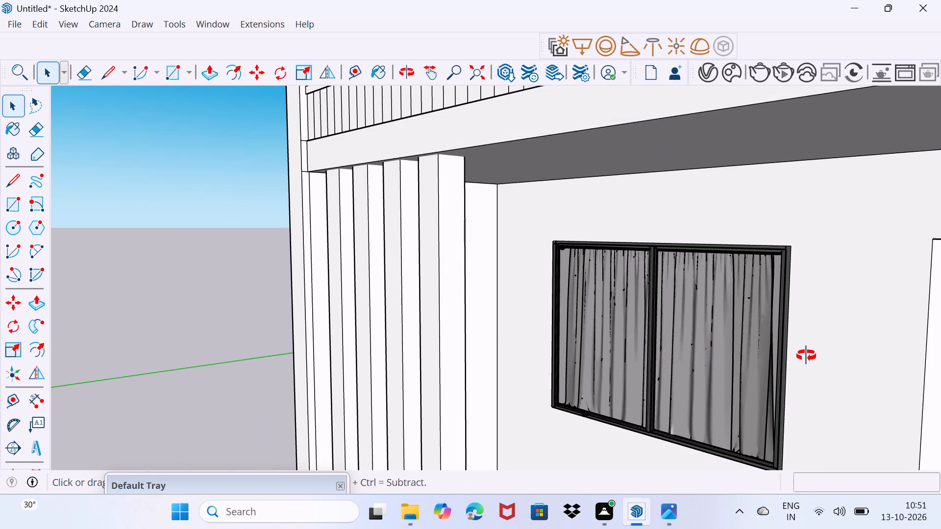
{"action": "middle_click_drag", "start_coordinate": [806, 356], "coordinate": [817, 354]}
{"action": "left_click", "coordinate": [728, 359]}
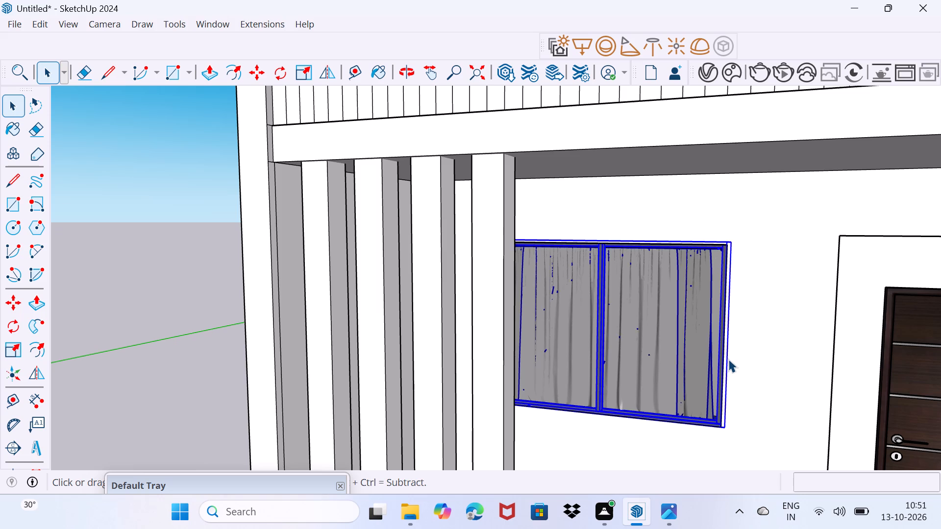
{"action": "type", "text": "ds"}
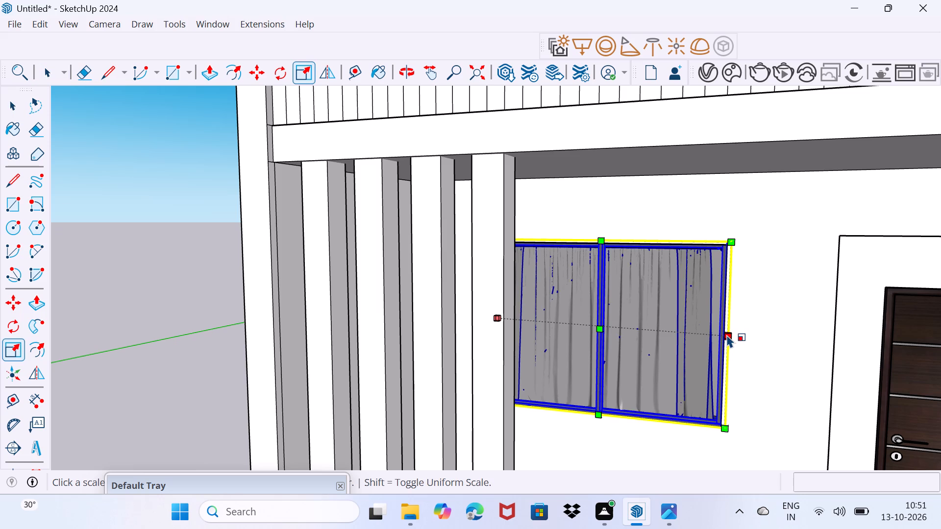
{"action": "left_click_drag", "start_coordinate": [727, 335], "coordinate": [720, 336]}
{"action": "key", "text": "space"}
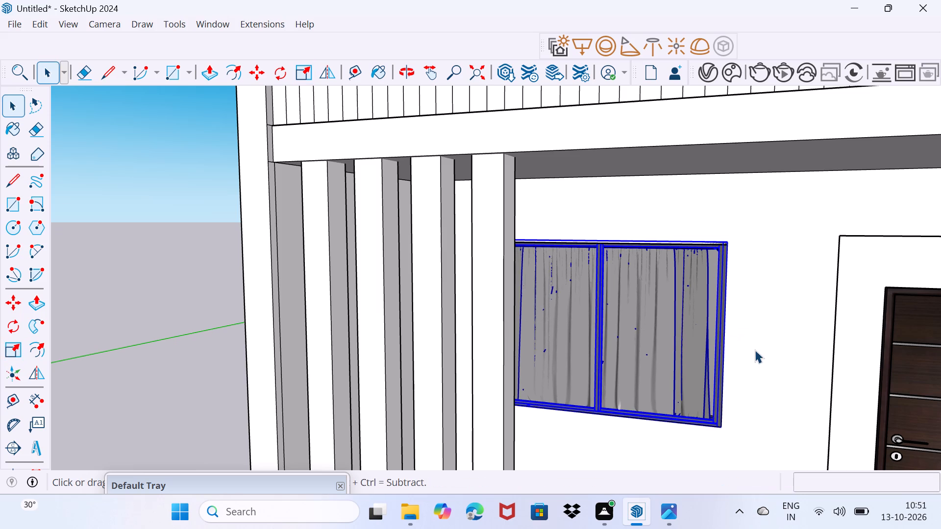
{"action": "left_click_drag", "start_coordinate": [755, 350], "coordinate": [765, 320]}
Move the top-floor window-and-curtain group on the finned side about 5 15/16" to align its door-side bottom corner with the opening.
{"action": "scroll", "coordinate": [693, 305], "scroll_direction": "down", "scroll_amount": 7}
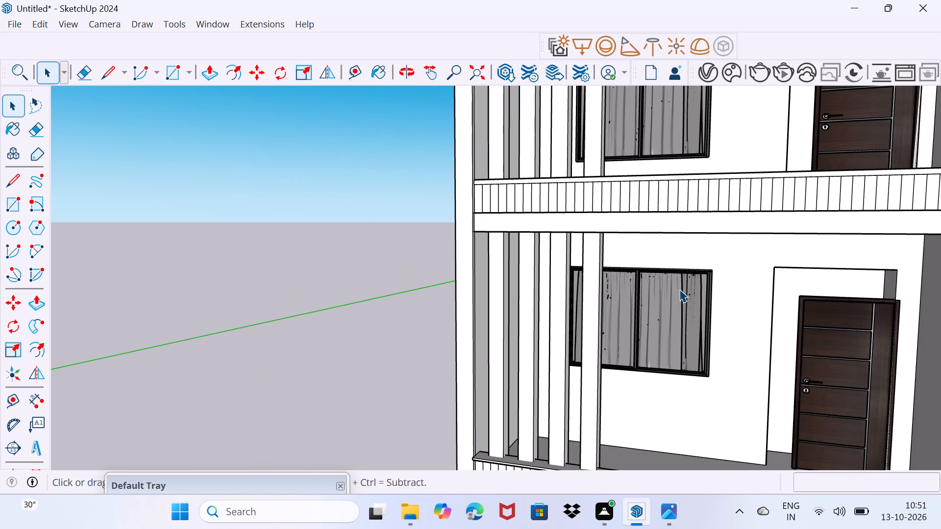
{"action": "middle_click_drag", "start_coordinate": [679, 289], "coordinate": [662, 438], "text": "shift"}
{"action": "scroll", "coordinate": [640, 275], "scroll_direction": "up", "scroll_amount": 5}
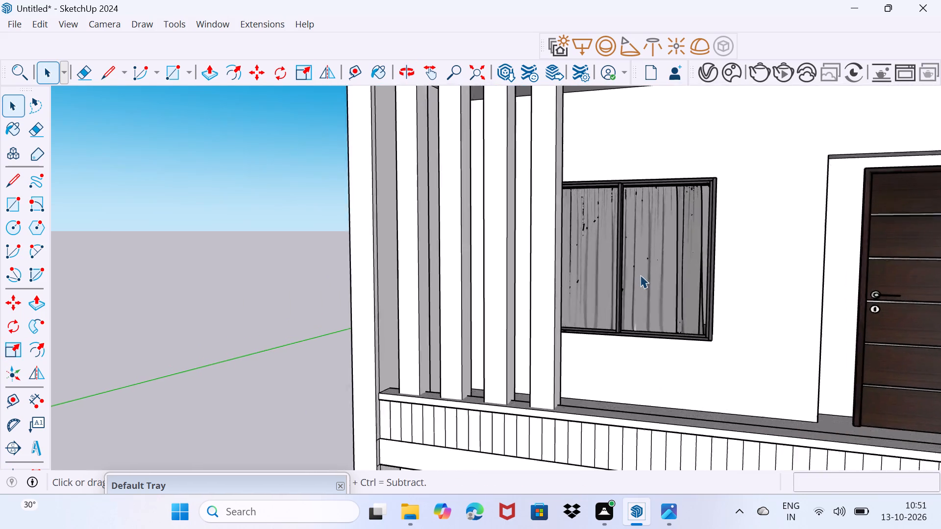
{"action": "scroll", "coordinate": [640, 275], "scroll_direction": "up", "scroll_amount": 3}
{"action": "left_click", "coordinate": [638, 279]}
{"action": "scroll", "coordinate": [742, 374], "scroll_direction": "up", "scroll_amount": 7}
{"action": "key", "text": "m"}
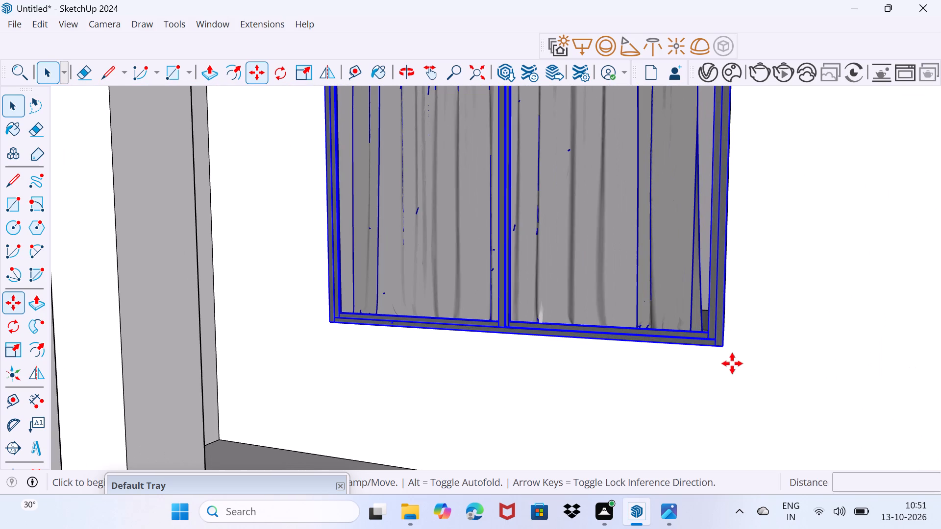
{"action": "left_click", "coordinate": [725, 346]}
{"action": "left_click", "coordinate": [718, 329]}
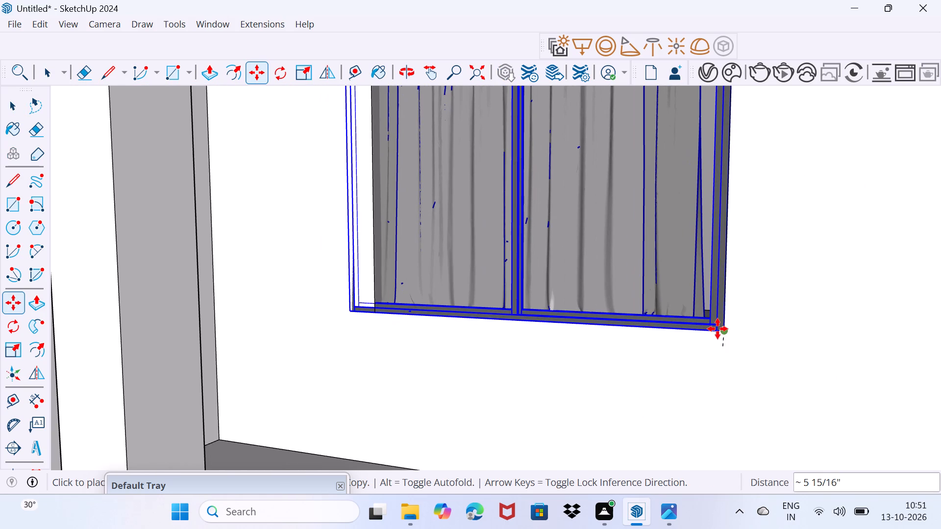
Scale the top-floor window-and-curtain group to about 0.92 along the green axis from its fin-side edge to fit the opening's width.
{"action": "scroll", "coordinate": [454, 325], "scroll_direction": "down", "scroll_amount": 3}
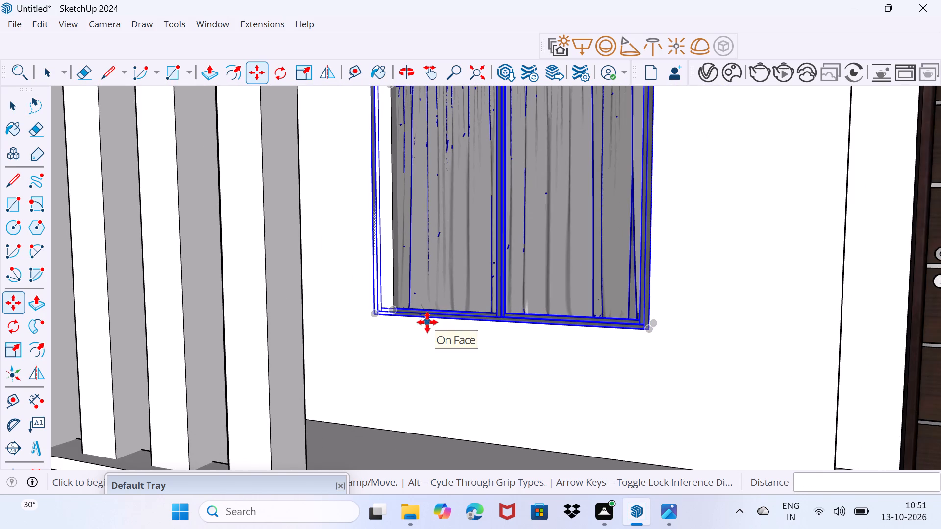
{"action": "type", "text": "as"}
{"action": "left_click_drag", "start_coordinate": [369, 198], "coordinate": [377, 197]}
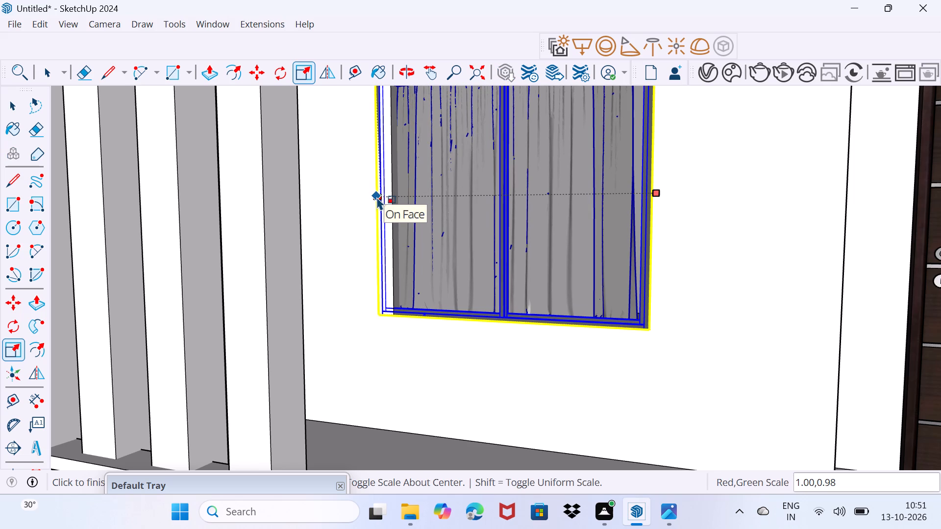
{"action": "left_click_drag", "start_coordinate": [377, 197], "coordinate": [389, 198]}
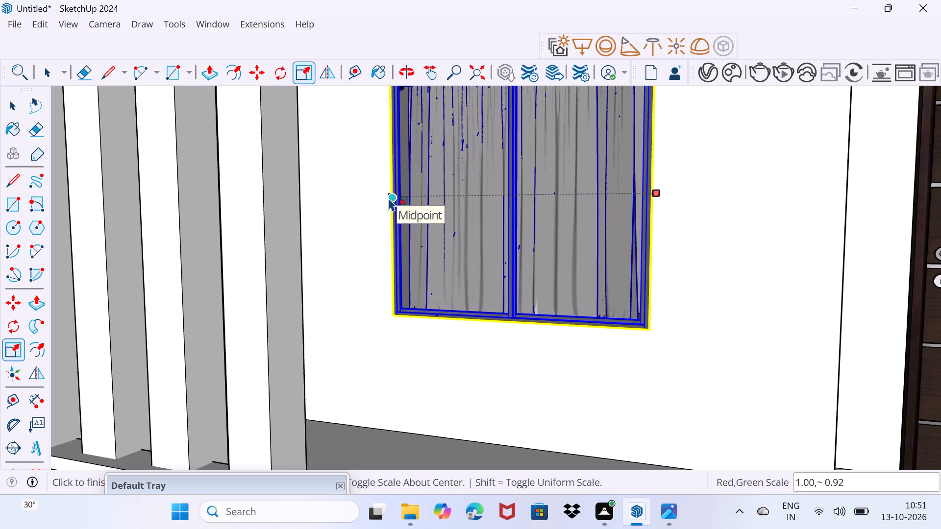
{"action": "left_click_drag", "start_coordinate": [389, 198], "coordinate": [390, 199]}
{"action": "key", "text": "space"}
{"action": "left_click_drag", "start_coordinate": [368, 275], "coordinate": [368, 270]}
Scale the top-floor window-and-curtain group to about 0.99 along the blue axis, lowering its top edge to the opening's top, and deselect it.
{"action": "scroll", "coordinate": [369, 260], "scroll_direction": "down", "scroll_amount": 2}
{"action": "middle_click_drag", "start_coordinate": [369, 260], "coordinate": [368, 361]}
{"action": "scroll", "coordinate": [472, 198], "scroll_direction": "up", "scroll_amount": 4}
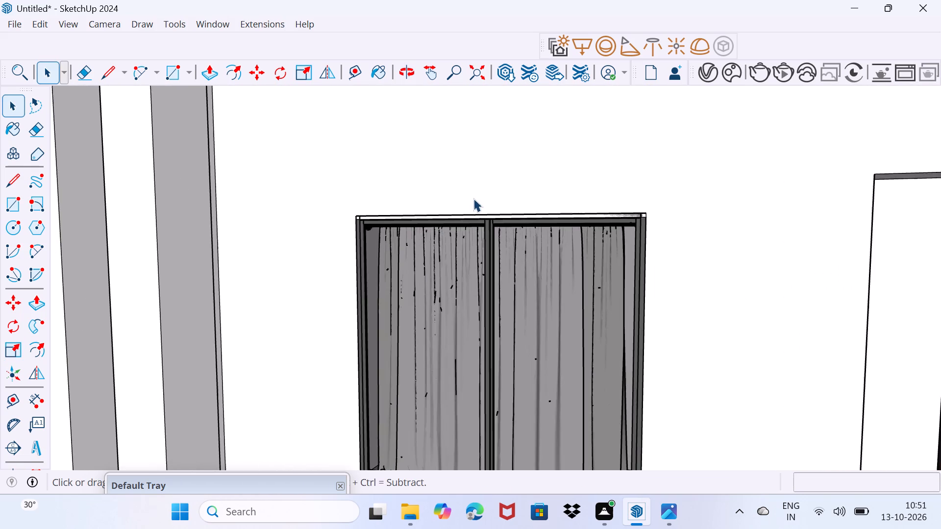
{"action": "scroll", "coordinate": [473, 198], "scroll_direction": "up", "scroll_amount": 7}
{"action": "left_click", "coordinate": [503, 262]}
{"action": "key", "text": "s"}
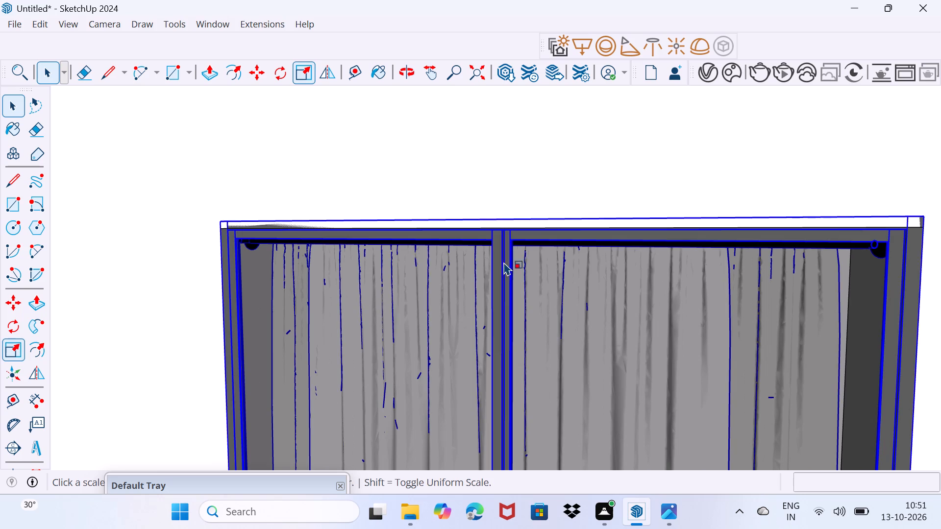
{"action": "scroll", "coordinate": [504, 232], "scroll_direction": "up", "scroll_amount": 3}
{"action": "left_click_drag", "start_coordinate": [498, 213], "coordinate": [500, 228]}
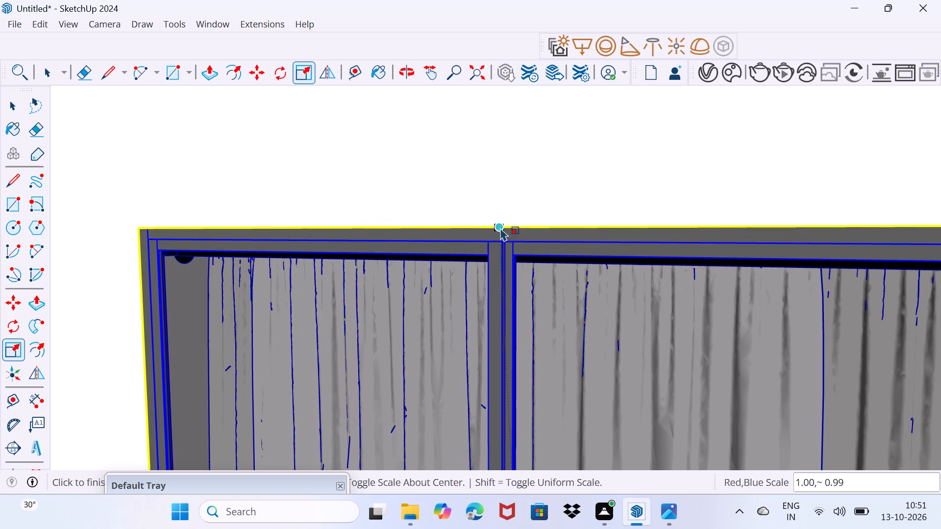
{"action": "left_click_drag", "start_coordinate": [500, 228], "coordinate": [500, 230]}
{"action": "key", "text": "space"}
{"action": "left_click", "coordinate": [507, 162]}
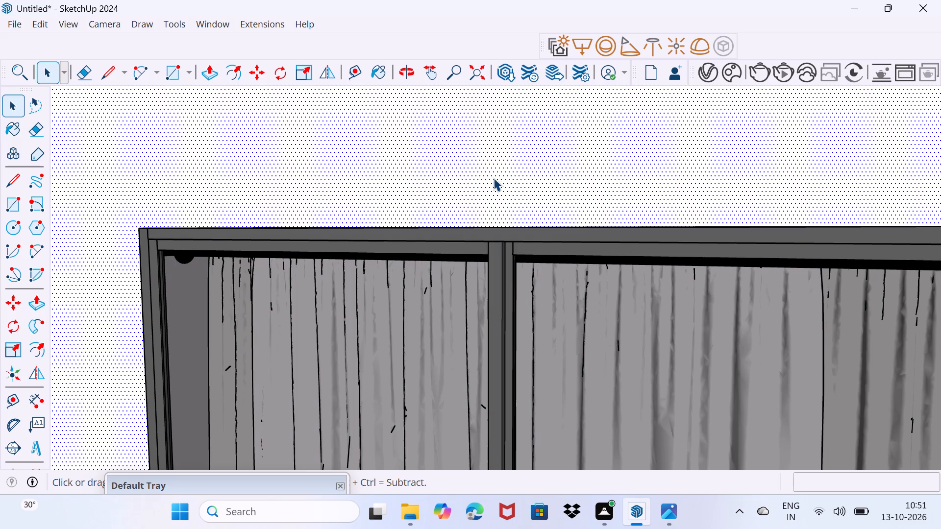
{"action": "left_click_drag", "start_coordinate": [487, 199], "coordinate": [502, 181]}
Move the top-floor window-and-curtain group on the side without fins by its door-side bottom corner, bringing it down and out of its opening.
{"action": "scroll", "coordinate": [499, 182], "scroll_direction": "down", "scroll_amount": 20}
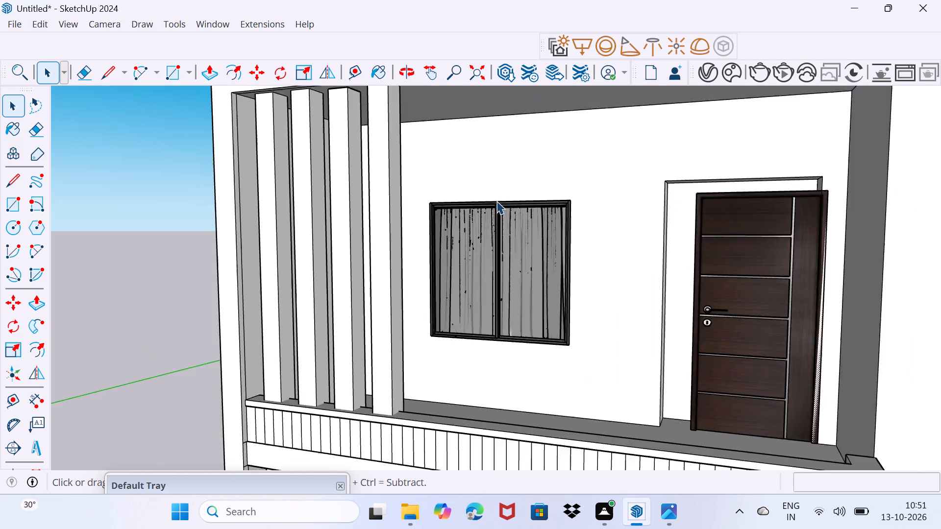
{"action": "scroll", "coordinate": [496, 201], "scroll_direction": "down", "scroll_amount": 20}
{"action": "scroll", "coordinate": [496, 201], "scroll_direction": "down", "scroll_amount": 3}
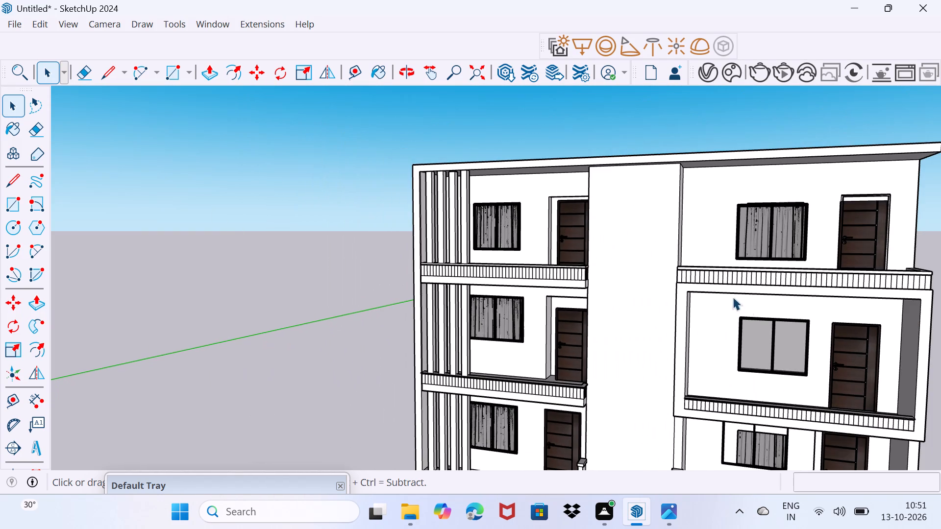
{"action": "scroll", "coordinate": [764, 321], "scroll_direction": "up", "scroll_amount": 4}
{"action": "scroll", "coordinate": [755, 218], "scroll_direction": "up", "scroll_amount": 2}
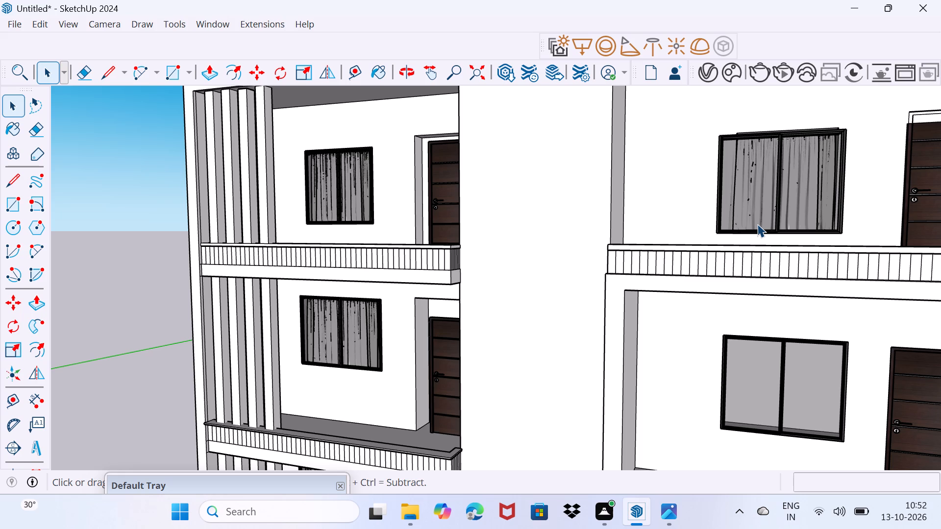
{"action": "scroll", "coordinate": [759, 229], "scroll_direction": "down", "scroll_amount": 3}
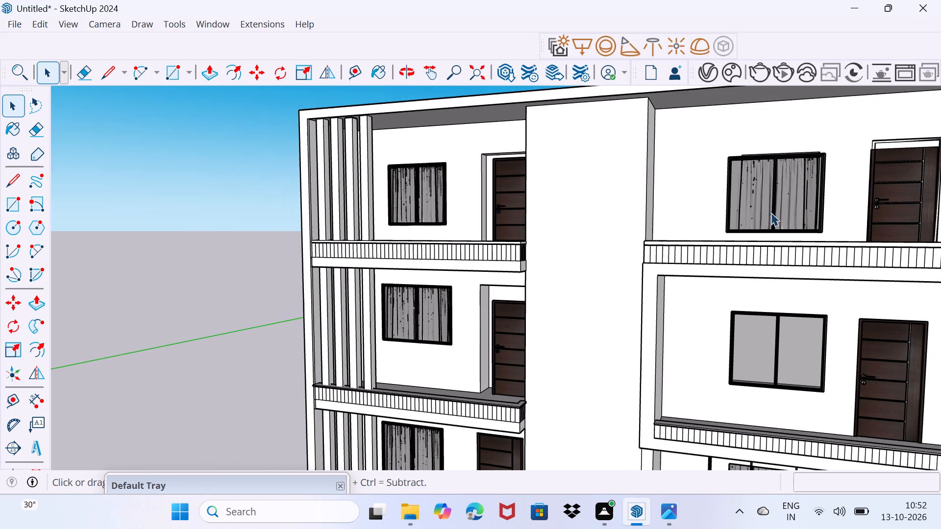
{"action": "middle_click_drag", "start_coordinate": [771, 213], "coordinate": [619, 232]}
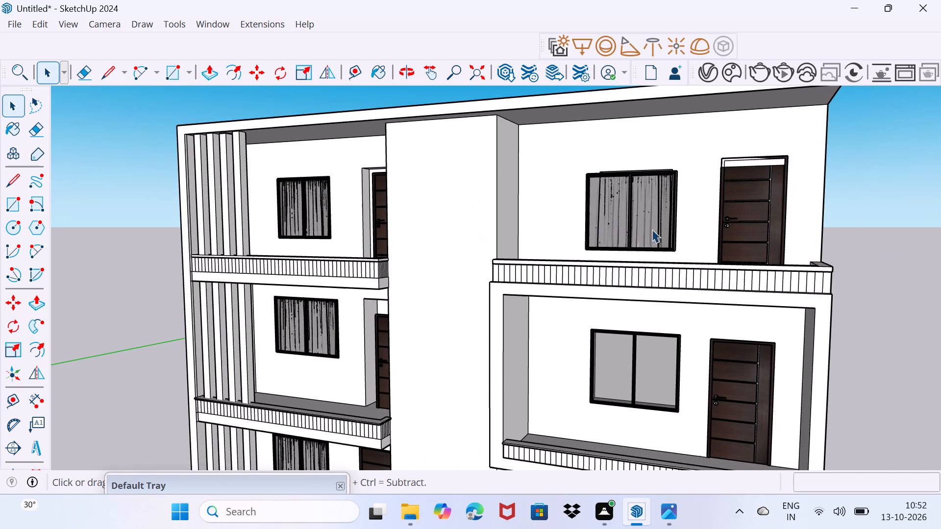
{"action": "scroll", "coordinate": [656, 229], "scroll_direction": "up", "scroll_amount": 11}
{"action": "middle_click_drag", "start_coordinate": [699, 236], "coordinate": [536, 284]}
{"action": "scroll", "coordinate": [590, 274], "scroll_direction": "up", "scroll_amount": 4}
{"action": "left_click", "coordinate": [675, 325]}
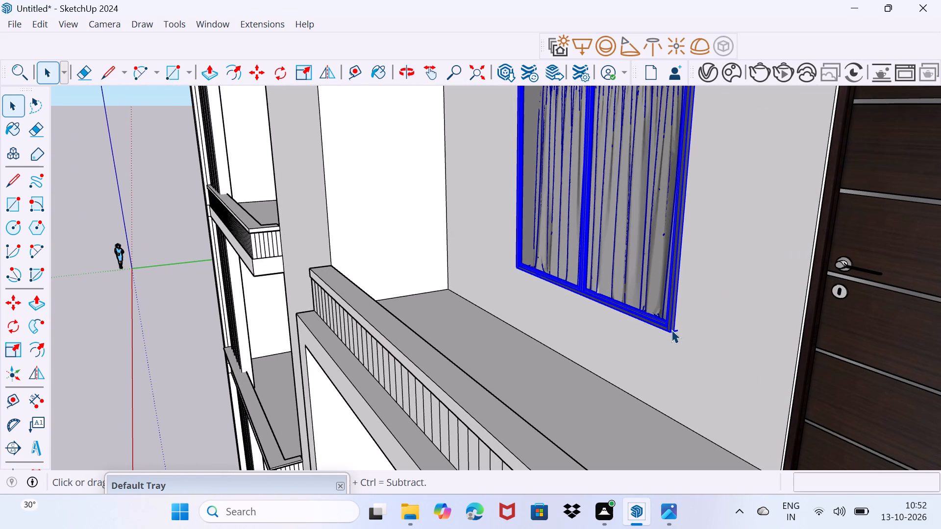
{"action": "key", "text": "m"}
{"action": "left_click", "coordinate": [669, 331]}
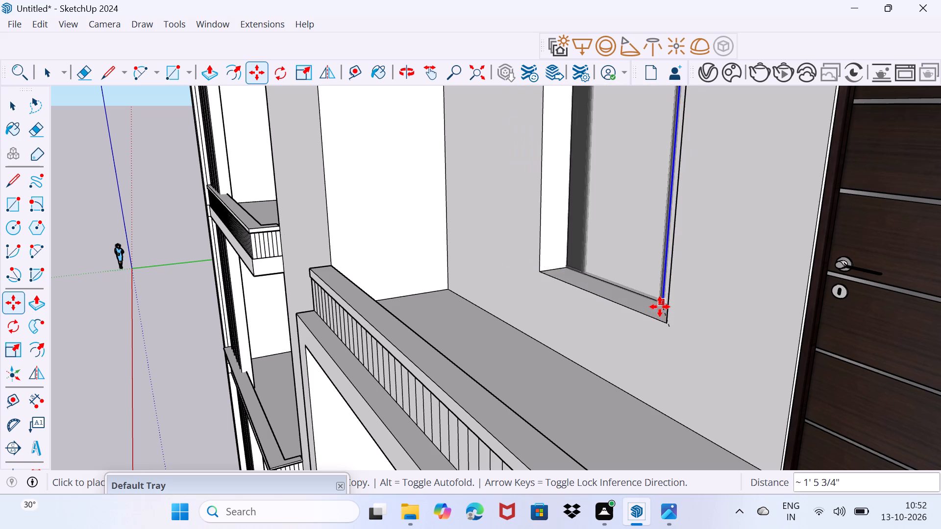
{"action": "scroll", "coordinate": [660, 316], "scroll_direction": "up", "scroll_amount": 15}
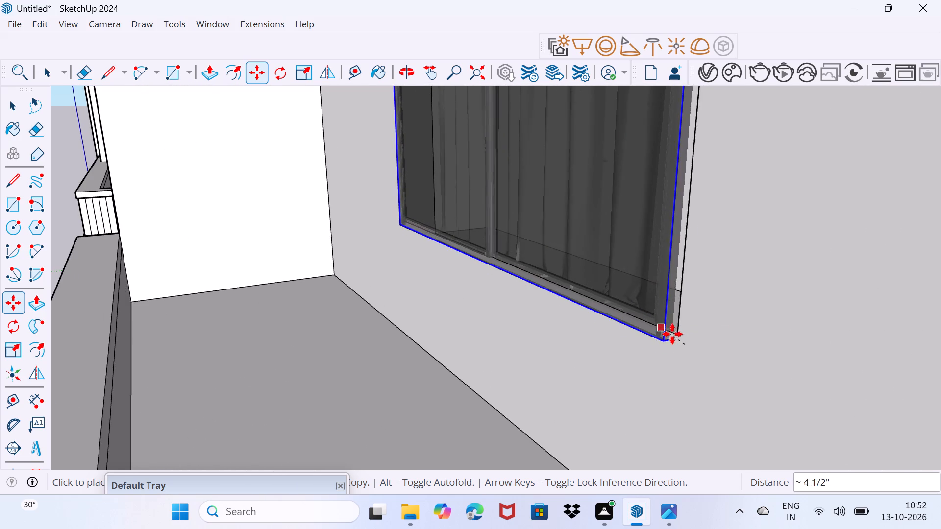
{"action": "scroll", "coordinate": [674, 335], "scroll_direction": "down", "scroll_amount": 20}
{"action": "scroll", "coordinate": [674, 335], "scroll_direction": "down", "scroll_amount": 2}
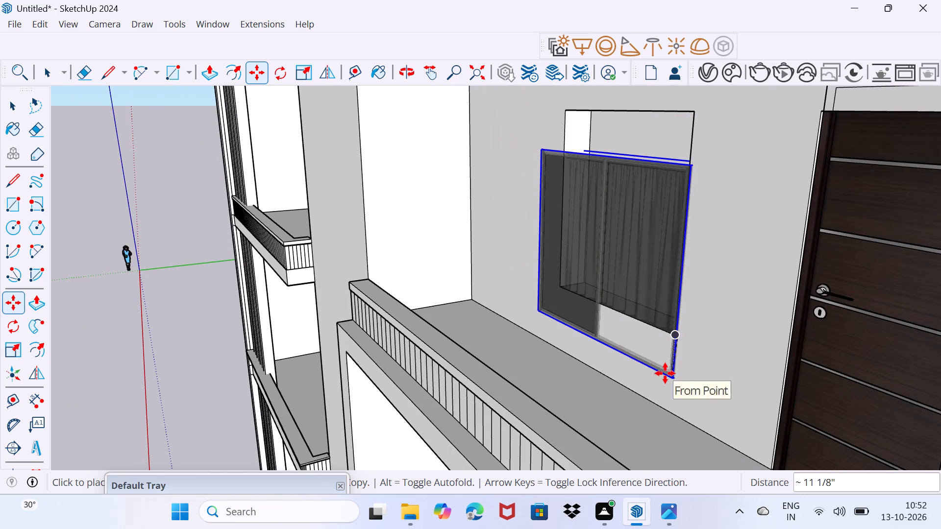
{"action": "left_click", "coordinate": [669, 369]}
Scale the top-floor window-and-curtain group down from its upper corner farthest from the door.
{"action": "key", "text": "s"}
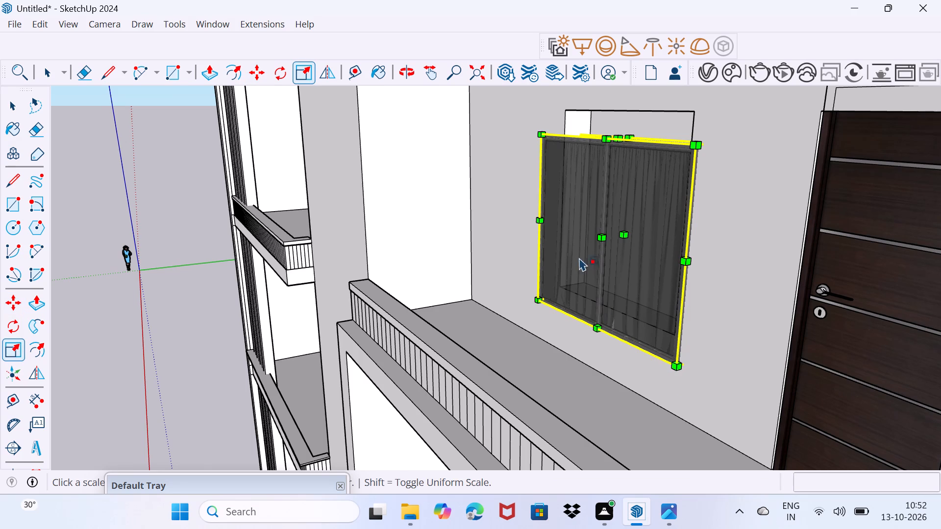
{"action": "left_click_drag", "start_coordinate": [542, 135], "coordinate": [564, 182]}
Move the scaled top-floor window-and-curtain group so its door-side bottom corner sits on the opening's matching corner.
{"action": "scroll", "coordinate": [687, 371], "scroll_direction": "up", "scroll_amount": 3}
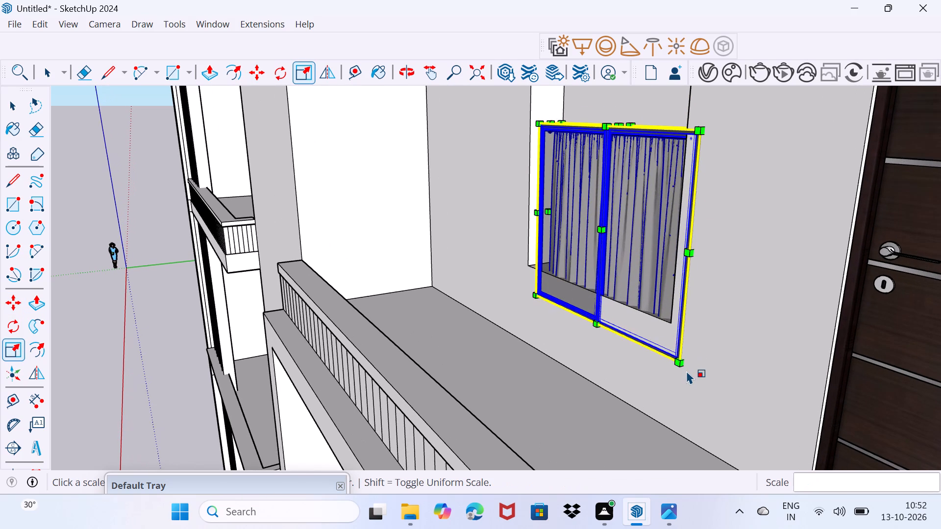
{"action": "key", "text": "m"}
{"action": "left_click", "coordinate": [675, 363]}
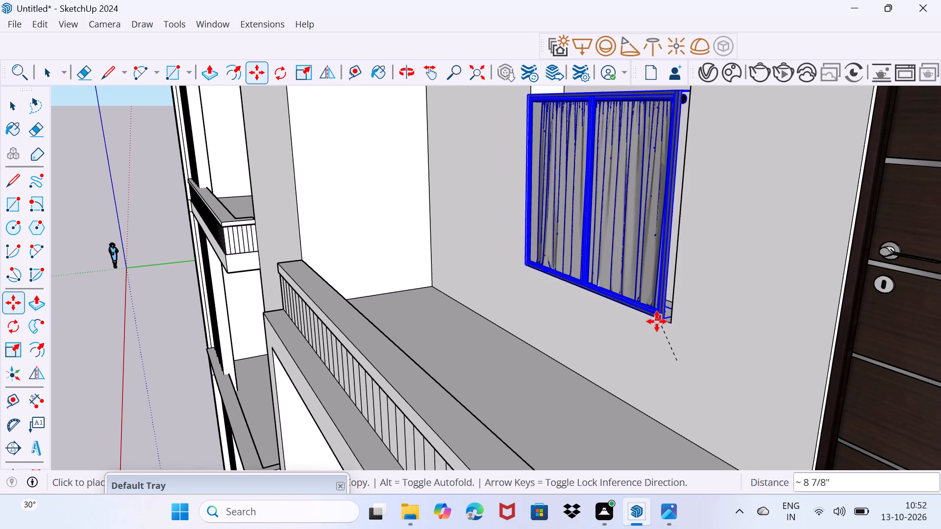
{"action": "left_click", "coordinate": [666, 317]}
Scale the top-floor window-and-curtain group to about 1.04 along the green axis, extending the edge farthest from the door to the opening's side.
{"action": "middle_click_drag", "start_coordinate": [605, 338], "coordinate": [821, 381]}
{"action": "scroll", "coordinate": [600, 248], "scroll_direction": "up", "scroll_amount": 7}
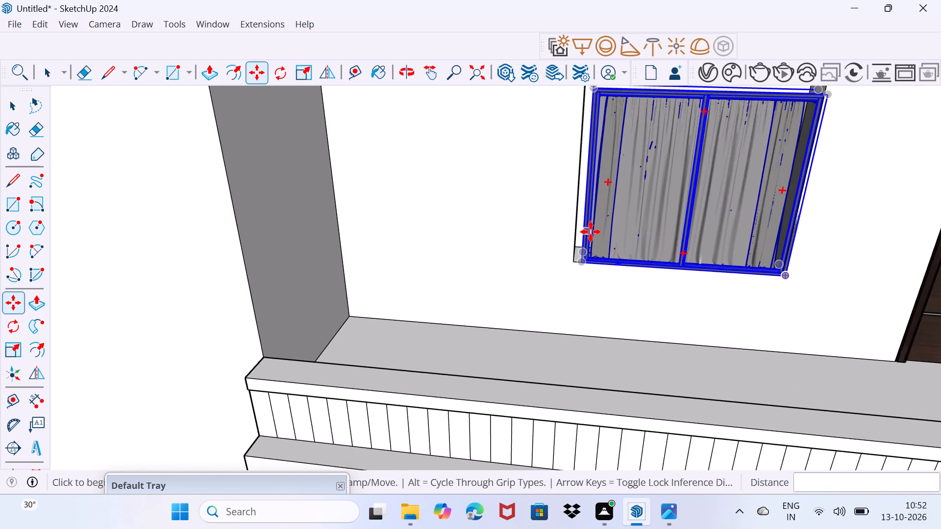
{"action": "scroll", "coordinate": [591, 232], "scroll_direction": "up", "scroll_amount": 1}
{"action": "key", "text": "s"}
{"action": "scroll", "coordinate": [591, 233], "scroll_direction": "up", "scroll_amount": 4}
{"action": "middle_click_drag", "start_coordinate": [591, 241], "coordinate": [604, 246]}
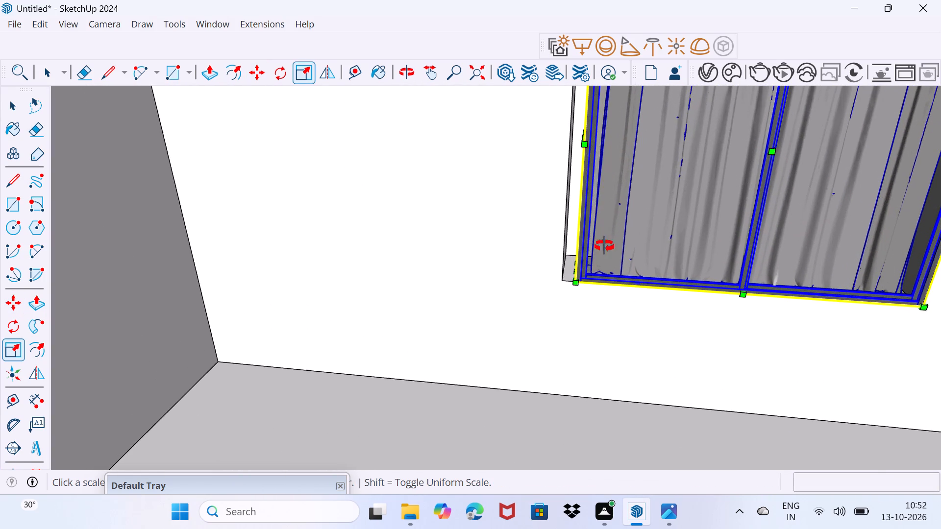
{"action": "middle_click_drag", "start_coordinate": [604, 246], "coordinate": [697, 245]}
{"action": "scroll", "coordinate": [588, 206], "scroll_direction": "up", "scroll_amount": 3}
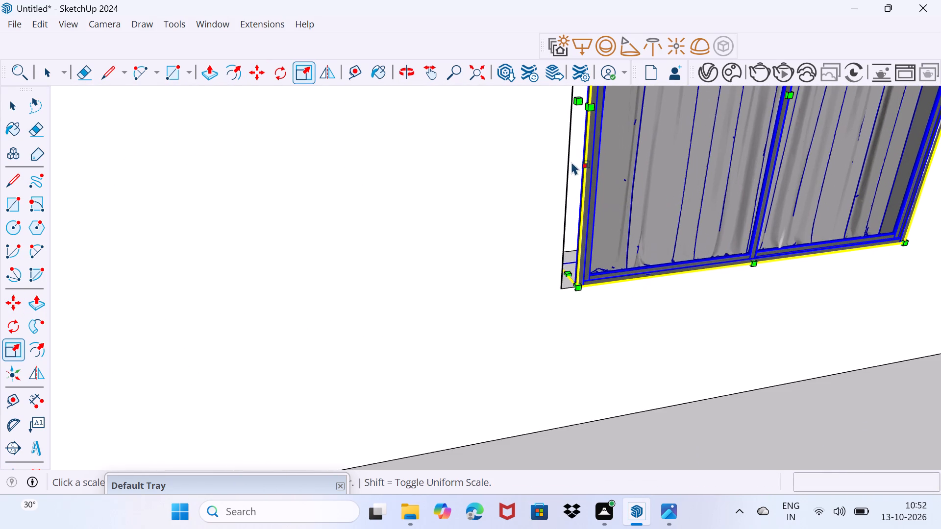
{"action": "left_click_drag", "start_coordinate": [574, 101], "coordinate": [562, 102]}
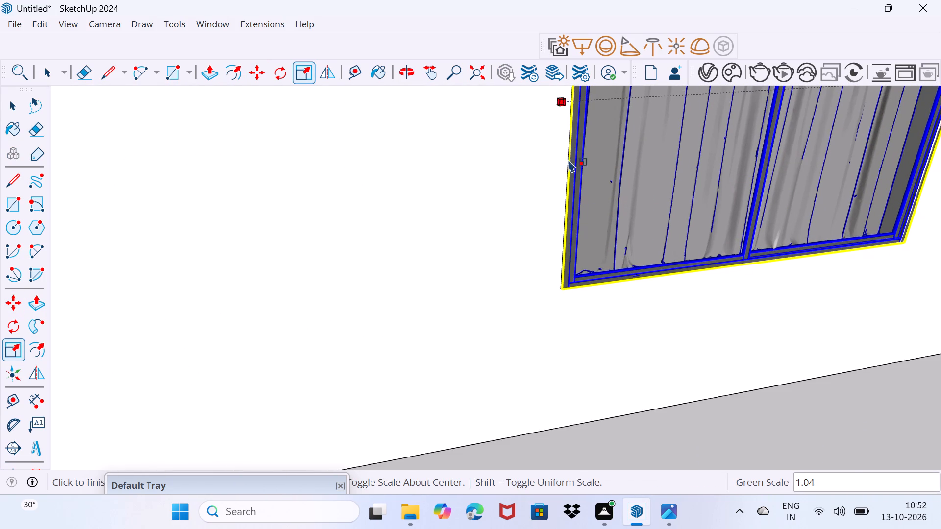
Scale the top-floor window-and-curtain group to about 1.29 along the blue axis, raising its top edge to the opening's top, and deselect it.
{"action": "scroll", "coordinate": [570, 174], "scroll_direction": "down", "scroll_amount": 8}
{"action": "middle_click_drag", "start_coordinate": [586, 200], "coordinate": [573, 315], "text": "shift"}
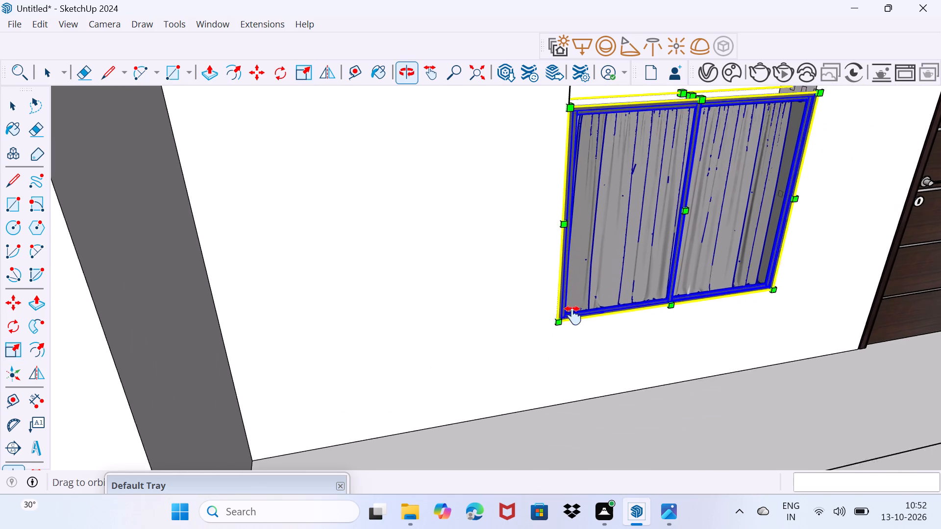
{"action": "middle_click_drag", "start_coordinate": [573, 315], "coordinate": [549, 367], "text": "shift"}
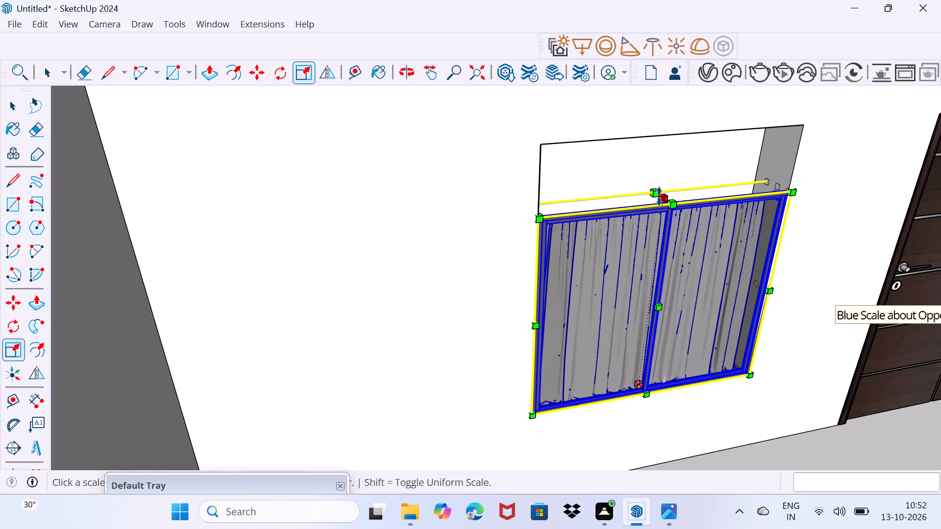
{"action": "left_click", "coordinate": [659, 196]}
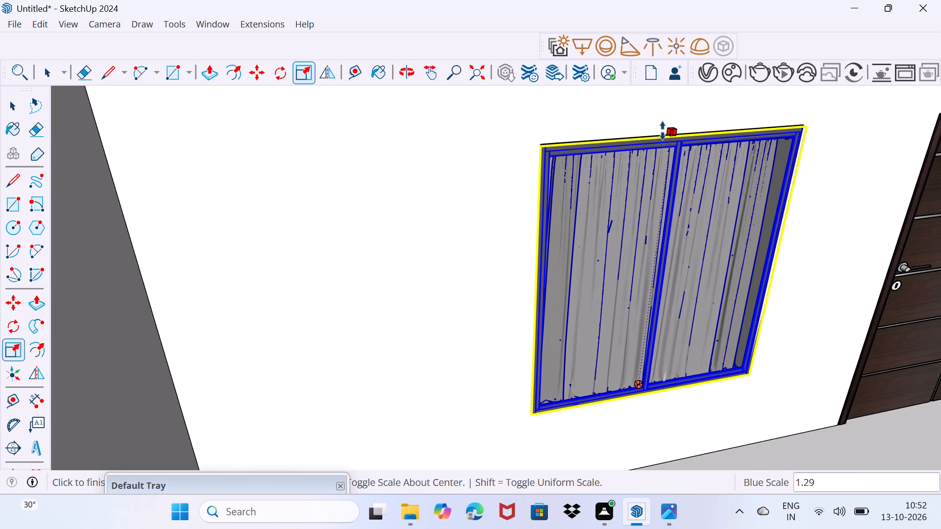
{"action": "left_click", "coordinate": [663, 131]}
{"action": "key", "text": "space"}
{"action": "left_click_drag", "start_coordinate": [570, 138], "coordinate": [571, 120]}
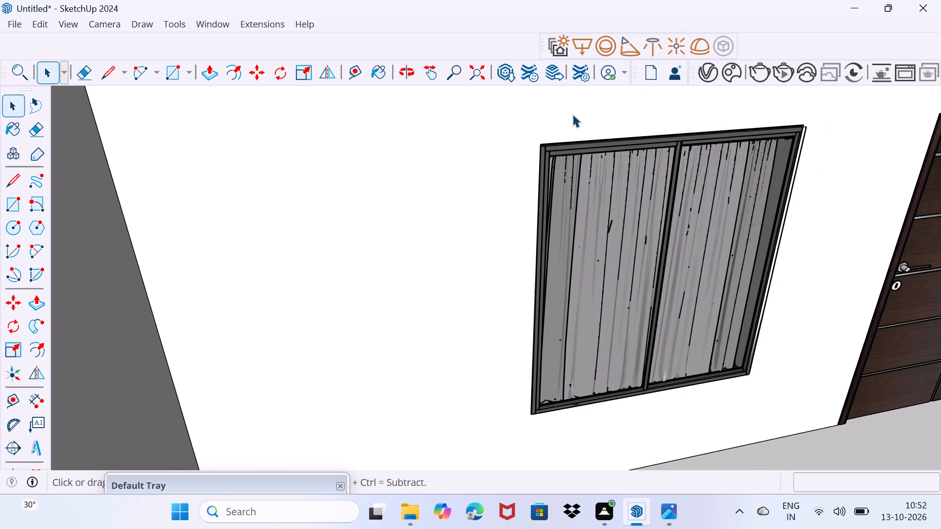
Scale the neighbouring top-floor door from its top to about 0.91 green and 0.93 blue to fit its opening, and deselect it.
{"action": "scroll", "coordinate": [546, 146], "scroll_direction": "down", "scroll_amount": 9}
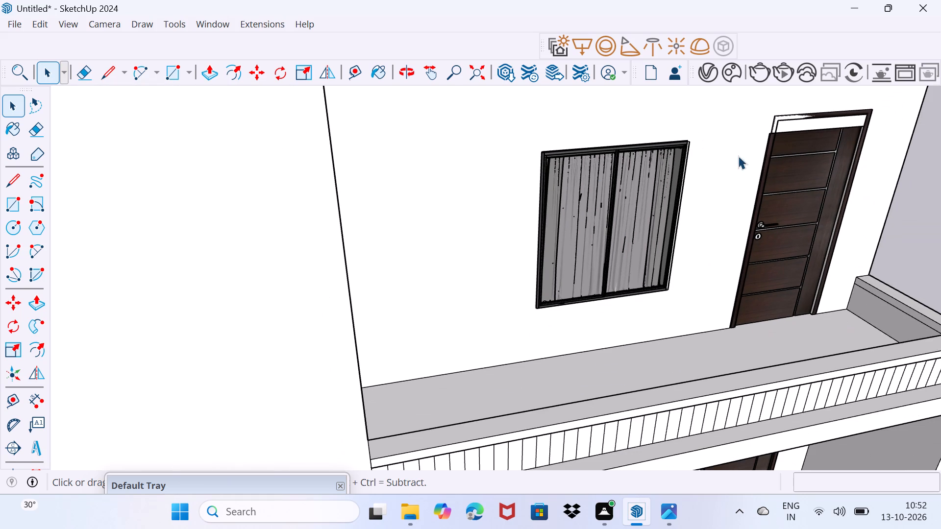
{"action": "middle_click_drag", "start_coordinate": [785, 167], "coordinate": [670, 270]}
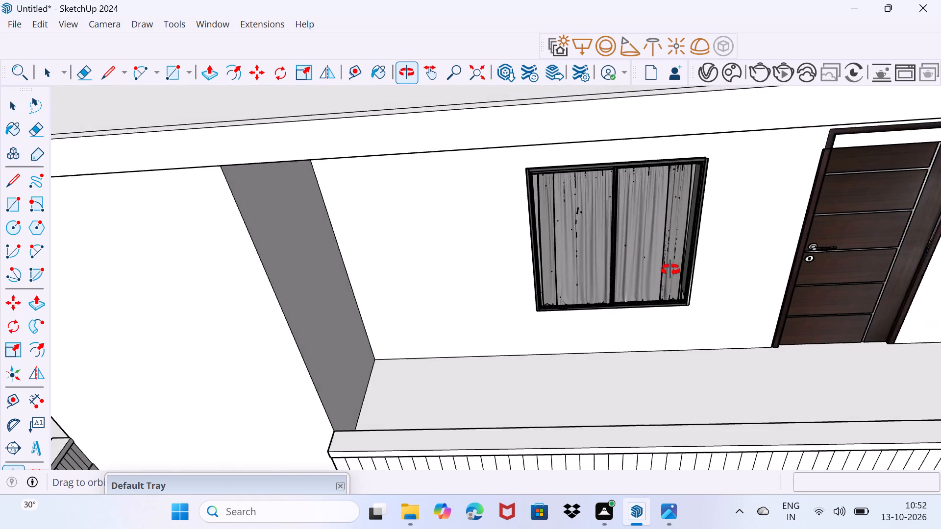
{"action": "middle_click_drag", "start_coordinate": [670, 270], "coordinate": [540, 318]}
{"action": "middle_click_drag", "start_coordinate": [598, 329], "coordinate": [598, 329]}
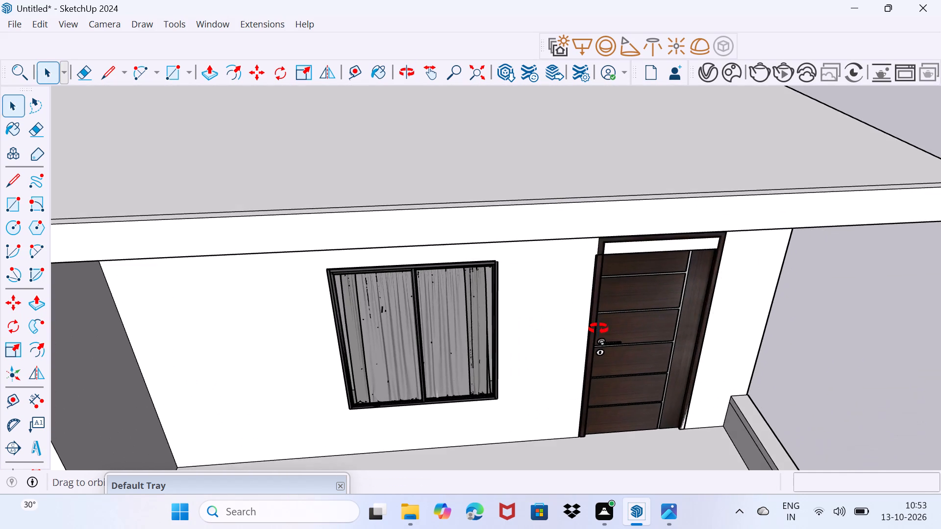
{"action": "middle_click_drag", "start_coordinate": [598, 329], "coordinate": [600, 281]}
{"action": "left_click", "coordinate": [625, 295]}
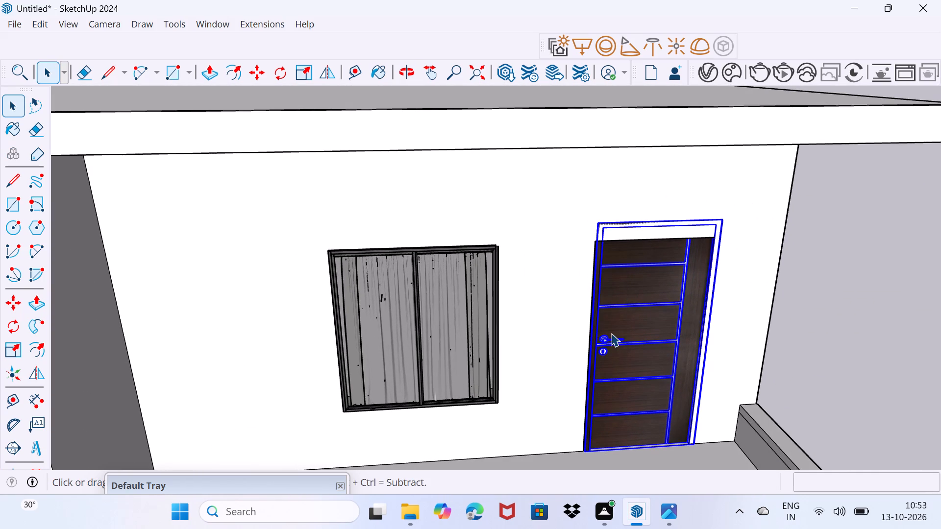
{"action": "key", "text": "s"}
{"action": "left_click_drag", "start_coordinate": [661, 223], "coordinate": [662, 230]}
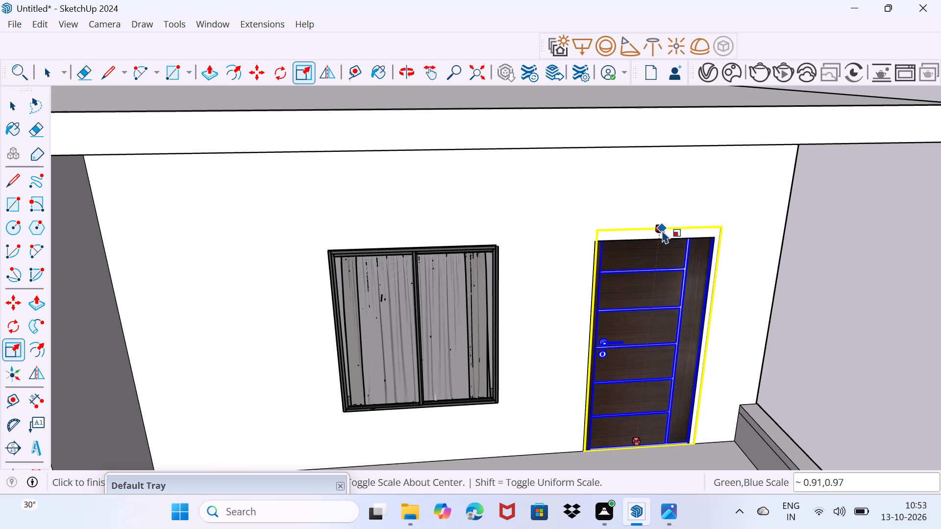
{"action": "left_click_drag", "start_coordinate": [662, 230], "coordinate": [663, 240]}
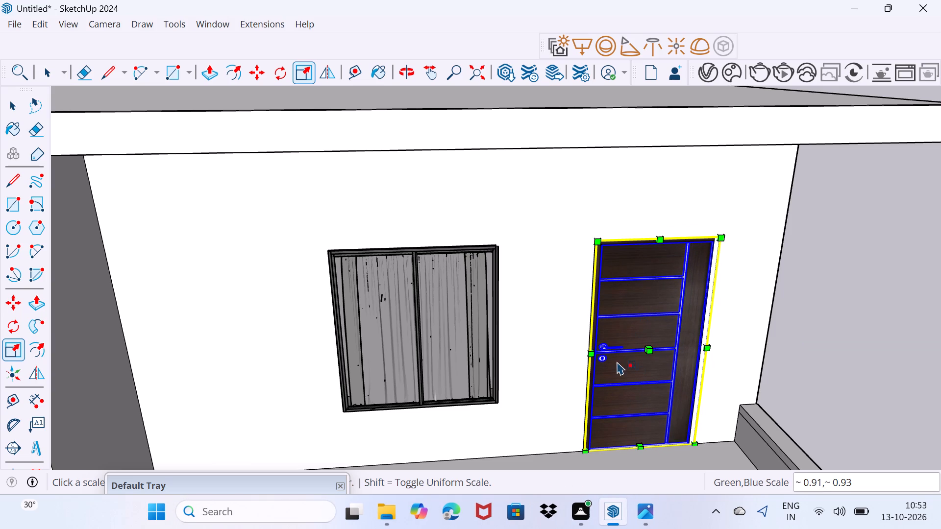
{"action": "key", "text": "space"}
{"action": "left_click_drag", "start_coordinate": [569, 301], "coordinate": [572, 282]}
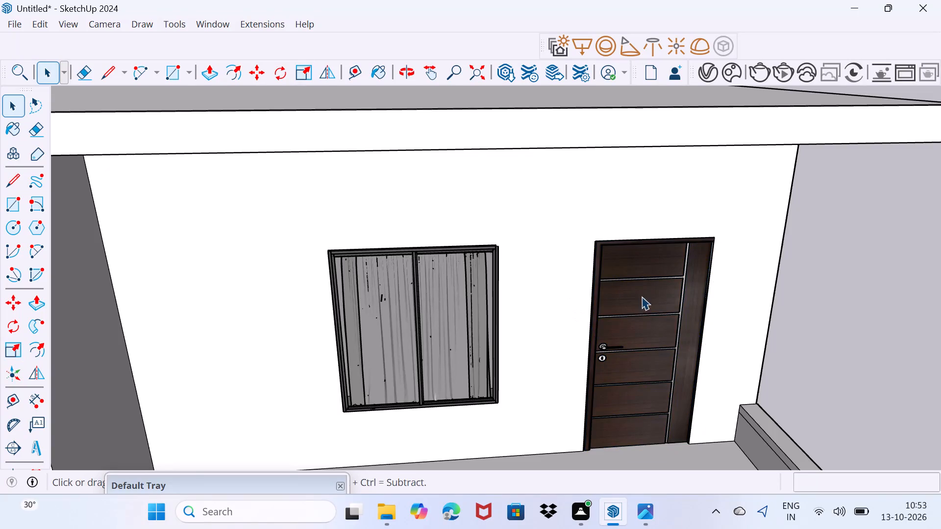
Scale the ground-floor window-and-curtain group along red and green, making it deeper and narrower from the edge farthest from the door to match the opening's width.
{"action": "scroll", "coordinate": [676, 329], "scroll_direction": "down", "scroll_amount": 3}
{"action": "middle_click_drag", "start_coordinate": [674, 361], "coordinate": [655, 240]}
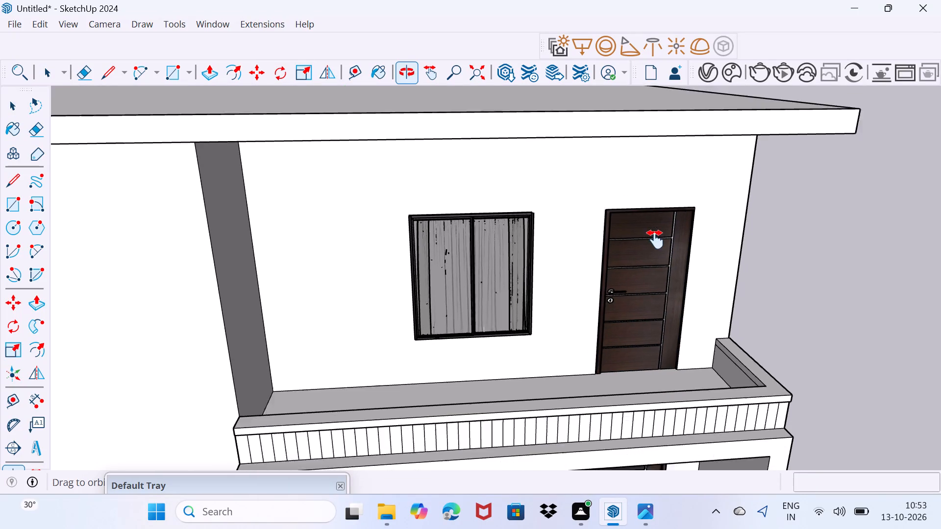
{"action": "middle_click_drag", "start_coordinate": [655, 240], "coordinate": [642, 152]}
{"action": "middle_click_drag", "start_coordinate": [626, 400], "coordinate": [675, 195]}
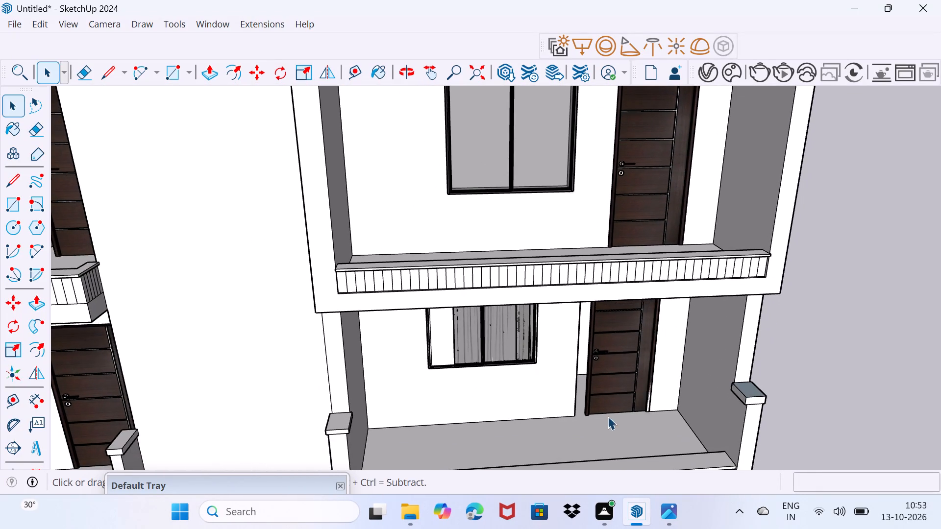
{"action": "middle_click_drag", "start_coordinate": [605, 420], "coordinate": [658, 413]}
{"action": "scroll", "coordinate": [582, 414], "scroll_direction": "up", "scroll_amount": 2}
{"action": "middle_click_drag", "start_coordinate": [580, 412], "coordinate": [574, 373]}
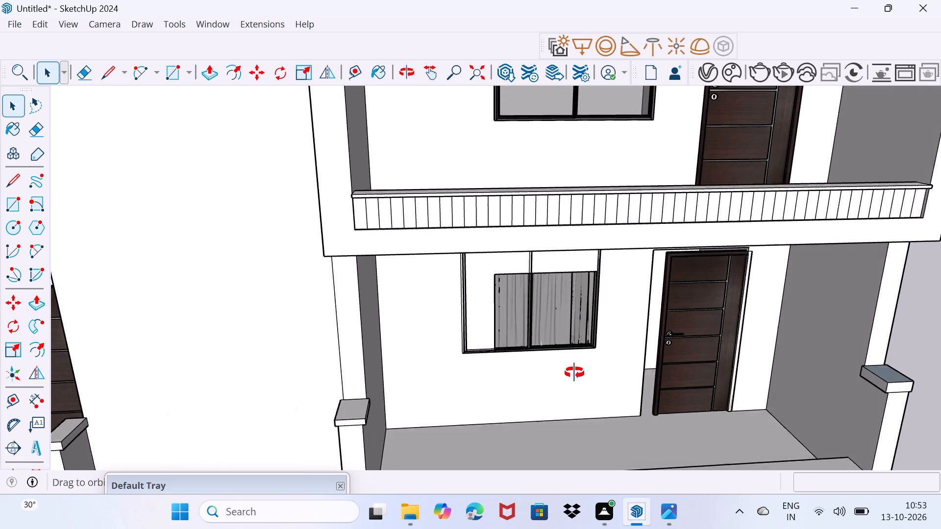
{"action": "middle_click_drag", "start_coordinate": [574, 373], "coordinate": [575, 368]}
{"action": "left_click", "coordinate": [466, 326]}
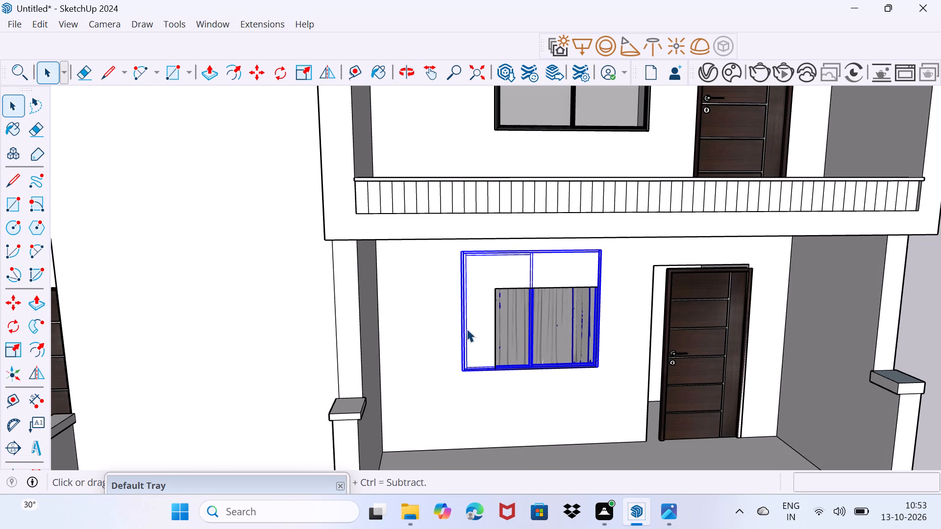
{"action": "key", "text": "s"}
{"action": "left_click_drag", "start_coordinate": [460, 310], "coordinate": [468, 309]}
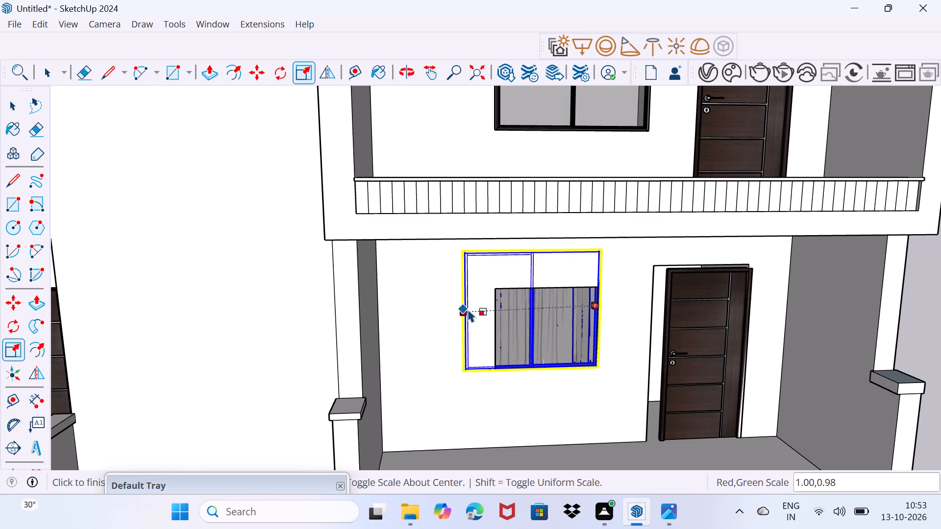
{"action": "left_click_drag", "start_coordinate": [468, 309], "coordinate": [498, 324]}
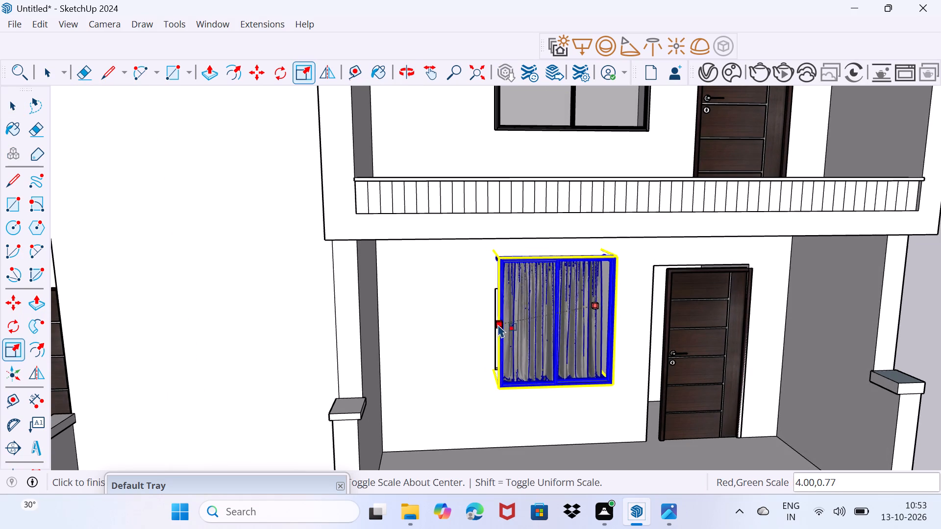
{"action": "left_click_drag", "start_coordinate": [498, 324], "coordinate": [496, 322]}
Scale the ground-floor window-and-curtain group along red and blue from its top edge, lowering it to the opening's top.
{"action": "left_click", "coordinate": [557, 256]}
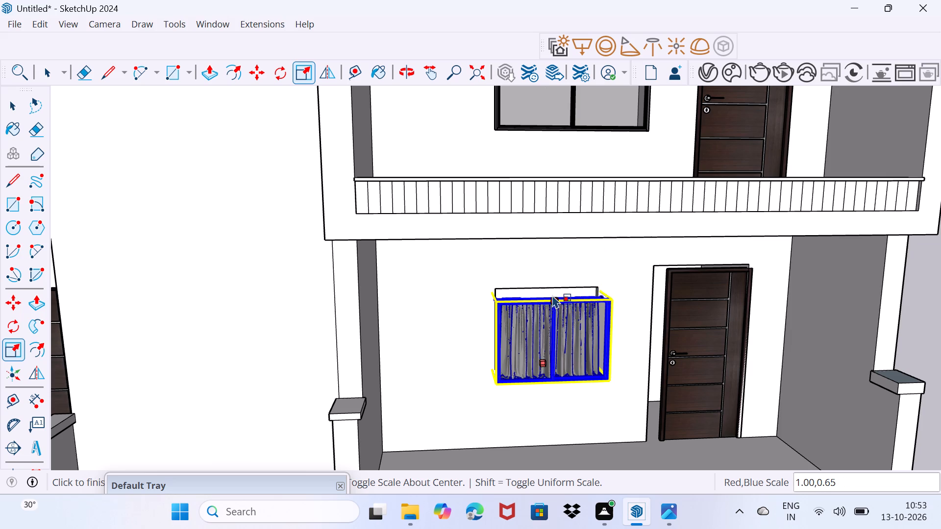
{"action": "left_click", "coordinate": [550, 290]}
{"action": "key", "text": "space"}
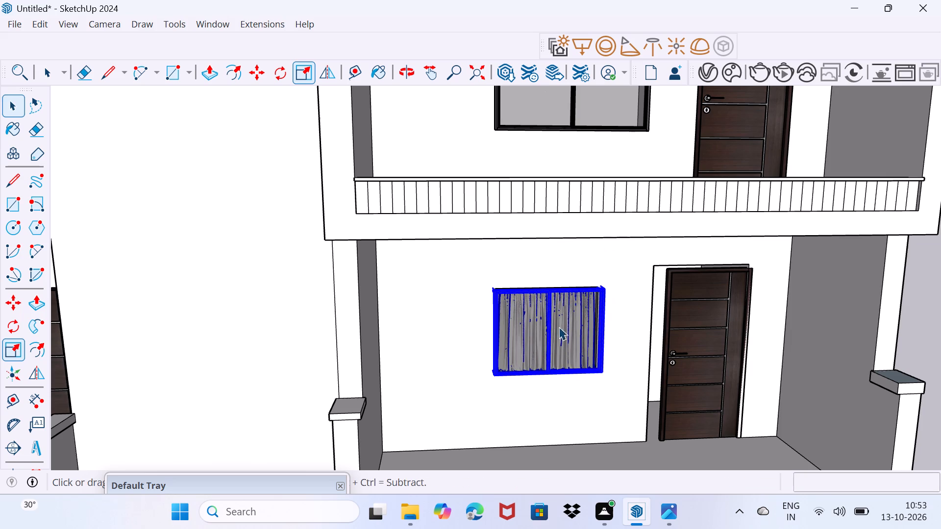
Move the ground-floor window-and-curtain group about 7 7/8" into the wall, snapping its lower door-side corner to the opening's corner.
{"action": "left_click_drag", "start_coordinate": [572, 425], "coordinate": [578, 405]}
{"action": "middle_click_drag", "start_coordinate": [581, 401], "coordinate": [366, 384]}
{"action": "scroll", "coordinate": [654, 451], "scroll_direction": "up", "scroll_amount": 3}
{"action": "middle_click_drag", "start_coordinate": [676, 421], "coordinate": [632, 406]}
{"action": "scroll", "coordinate": [632, 406], "scroll_direction": "up", "scroll_amount": 3}
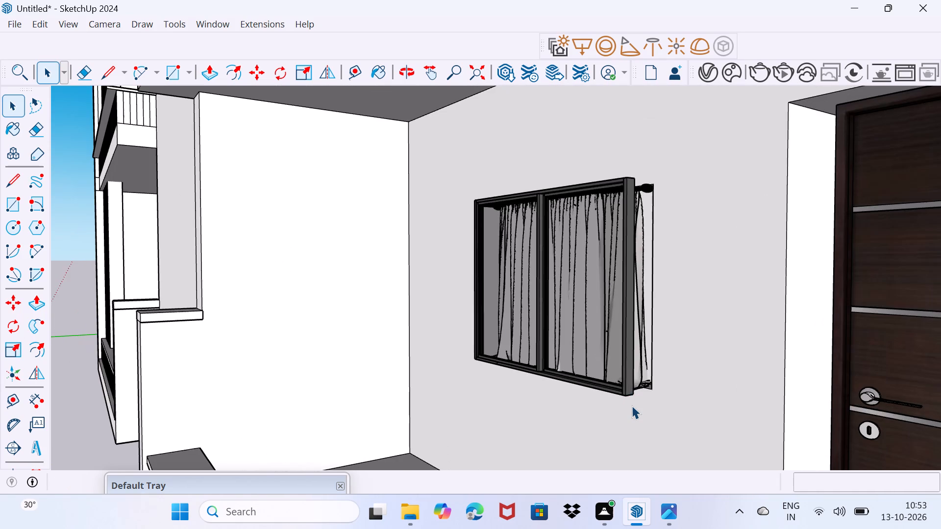
{"action": "scroll", "coordinate": [631, 403], "scroll_direction": "up", "scroll_amount": 2}
{"action": "left_click", "coordinate": [625, 391]}
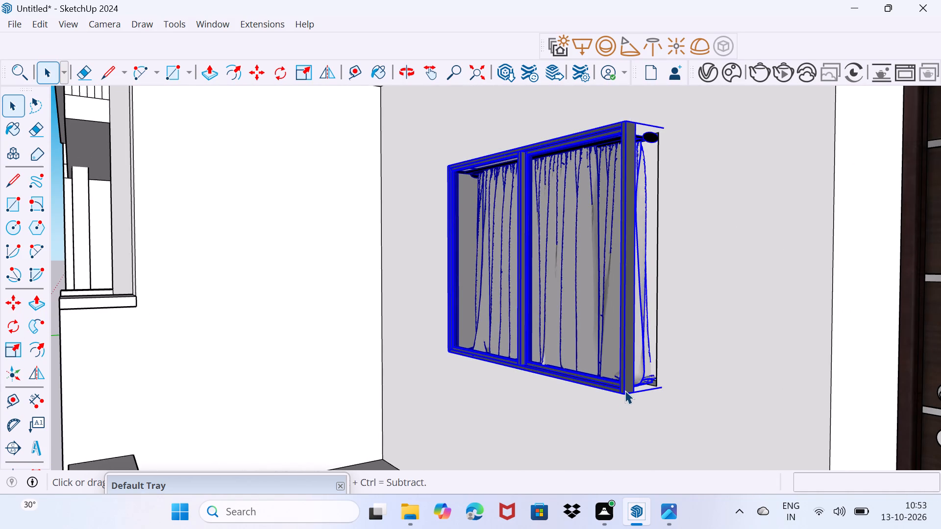
{"action": "key", "text": "m"}
{"action": "left_click", "coordinate": [626, 390]}
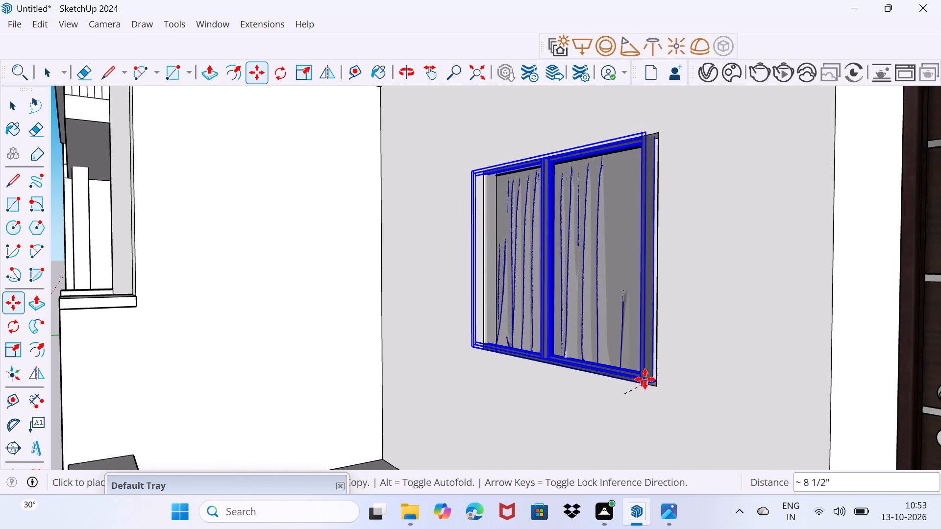
{"action": "left_click", "coordinate": [654, 384]}
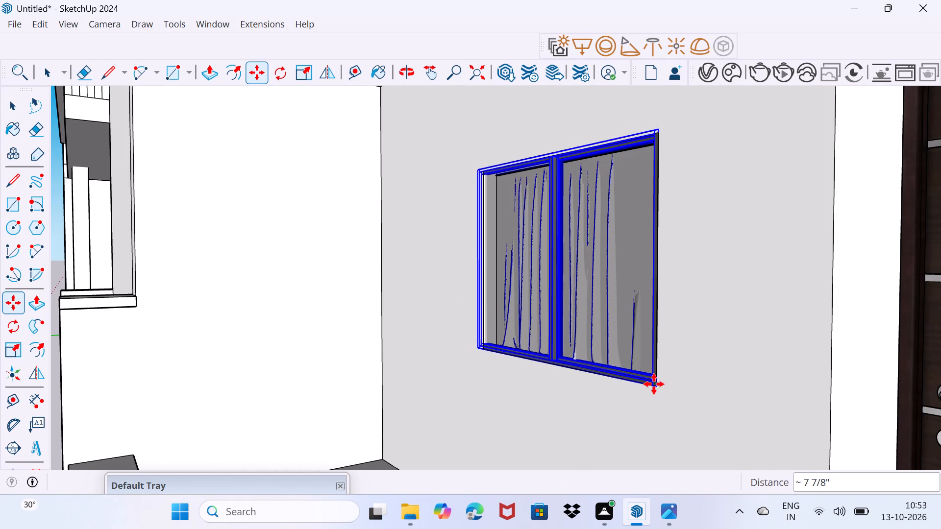
Scale the window-and-curtain group to 1.00 red and 0.98 green from the edge farthest from the door to match the opening's width.
{"action": "middle_click_drag", "start_coordinate": [515, 387], "coordinate": [626, 402]}
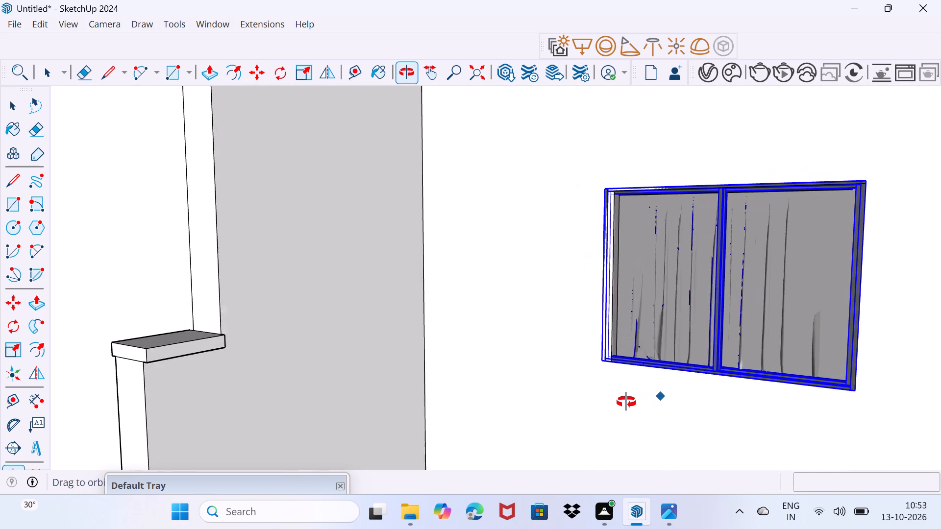
{"action": "middle_click_drag", "start_coordinate": [626, 402], "coordinate": [627, 401]}
{"action": "key", "text": "s"}
{"action": "left_click_drag", "start_coordinate": [606, 271], "coordinate": [609, 271]}
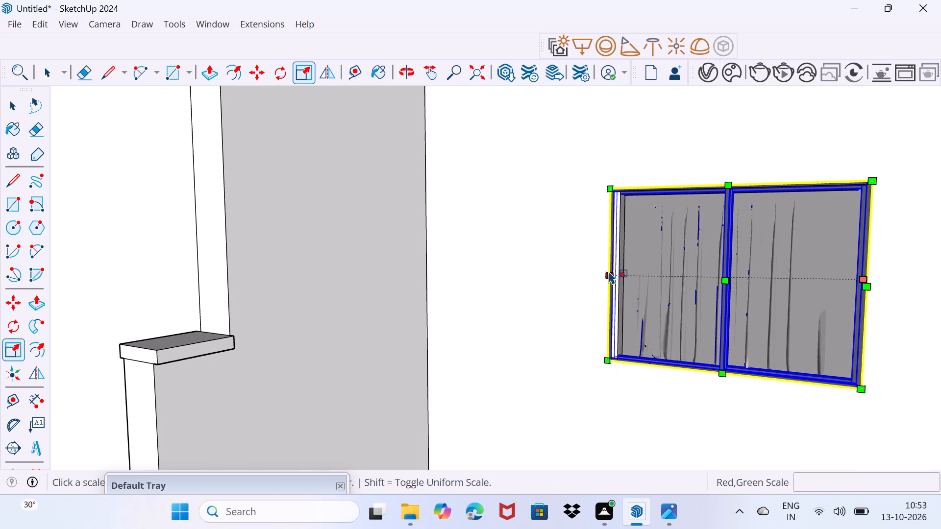
{"action": "left_click_drag", "start_coordinate": [609, 271], "coordinate": [615, 271]}
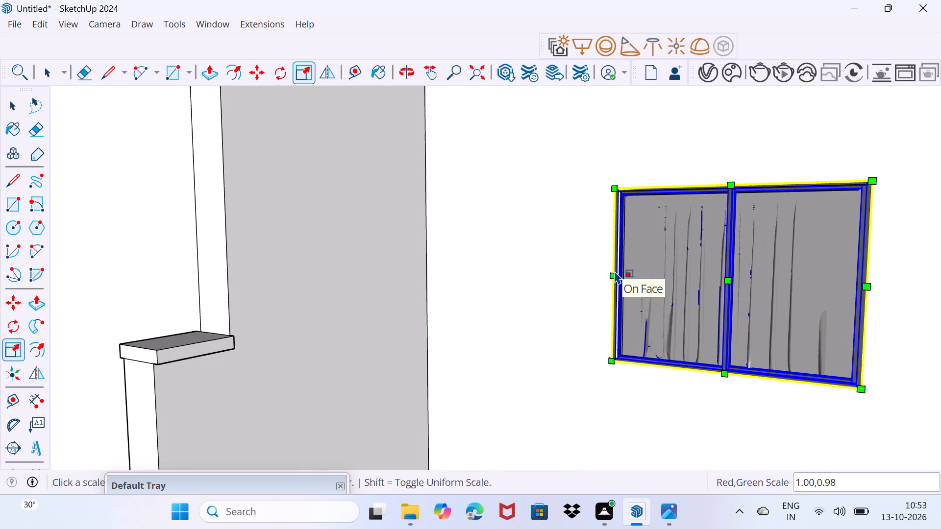
{"action": "key", "text": "space"}
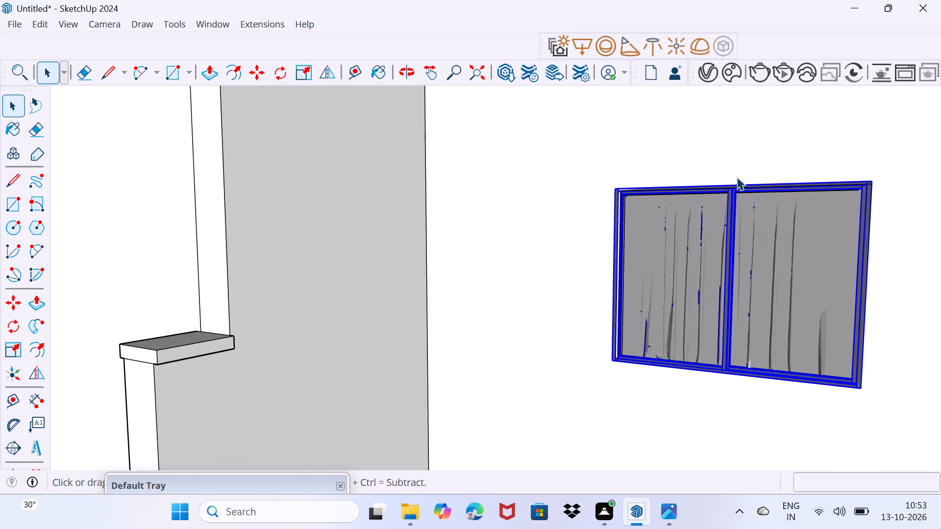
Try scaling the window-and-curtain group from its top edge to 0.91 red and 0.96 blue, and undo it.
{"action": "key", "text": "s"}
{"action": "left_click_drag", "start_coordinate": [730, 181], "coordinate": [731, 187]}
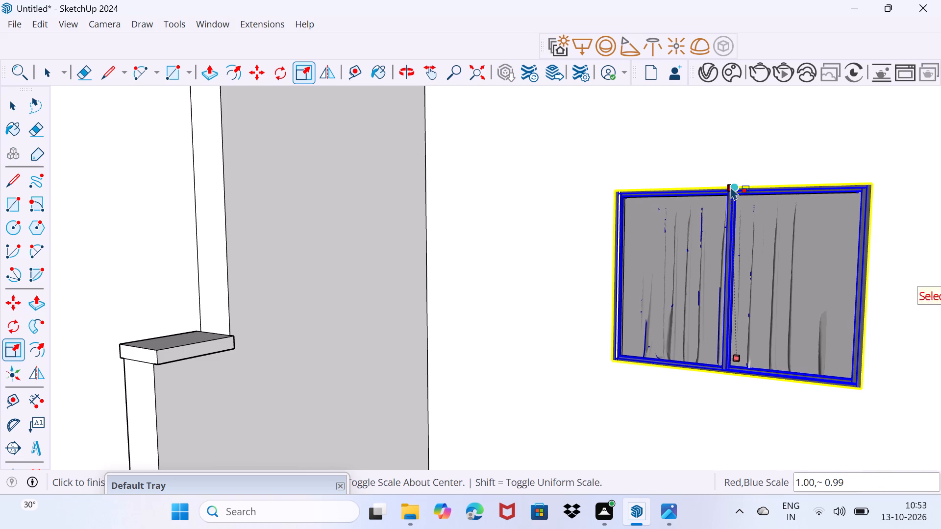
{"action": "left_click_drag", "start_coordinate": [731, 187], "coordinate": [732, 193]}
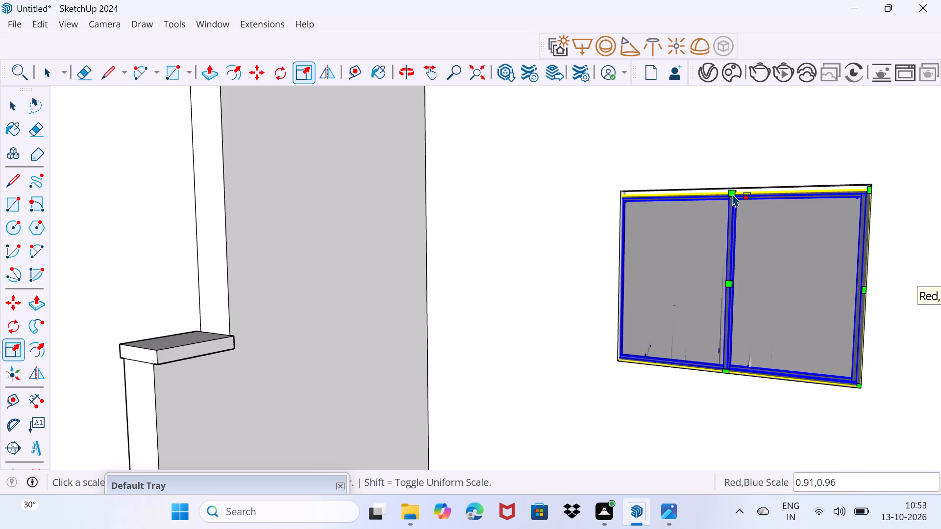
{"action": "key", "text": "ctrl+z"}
Scale the window-and-curtain group from its top edge to 1.00 red and about 0.99 blue, and deselect it.
{"action": "left_click_drag", "start_coordinate": [731, 181], "coordinate": [731, 188]}
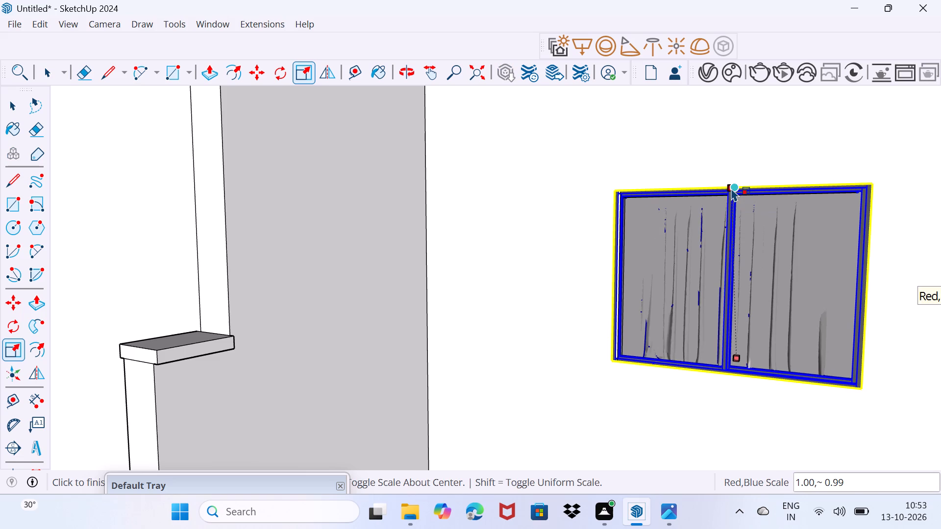
{"action": "key", "text": "space"}
{"action": "left_click_drag", "start_coordinate": [712, 255], "coordinate": [713, 246]}
Move the ground-floor door beside that window by its bottom corner farthest from the window onto the corner of its opening.
{"action": "scroll", "coordinate": [679, 265], "scroll_direction": "down", "scroll_amount": 7}
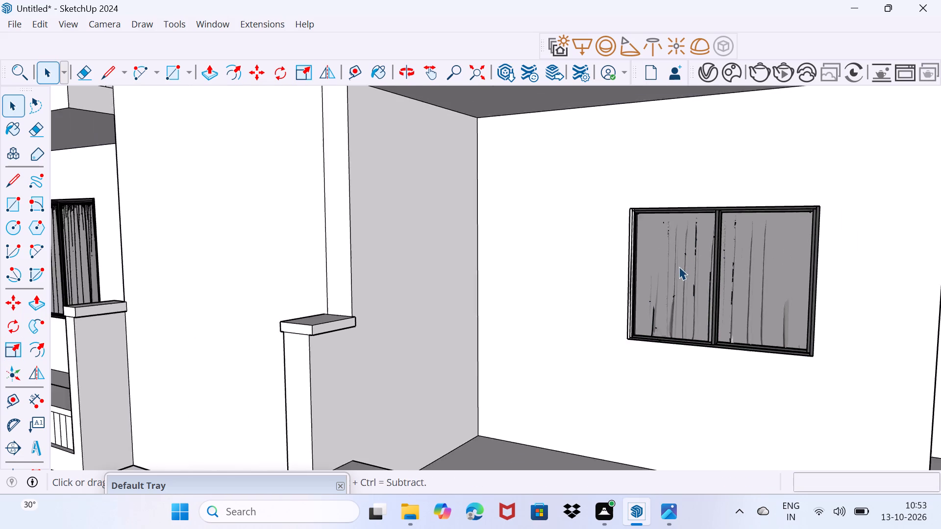
{"action": "scroll", "coordinate": [679, 266], "scroll_direction": "down", "scroll_amount": 12}
{"action": "scroll", "coordinate": [679, 266], "scroll_direction": "down", "scroll_amount": 10}
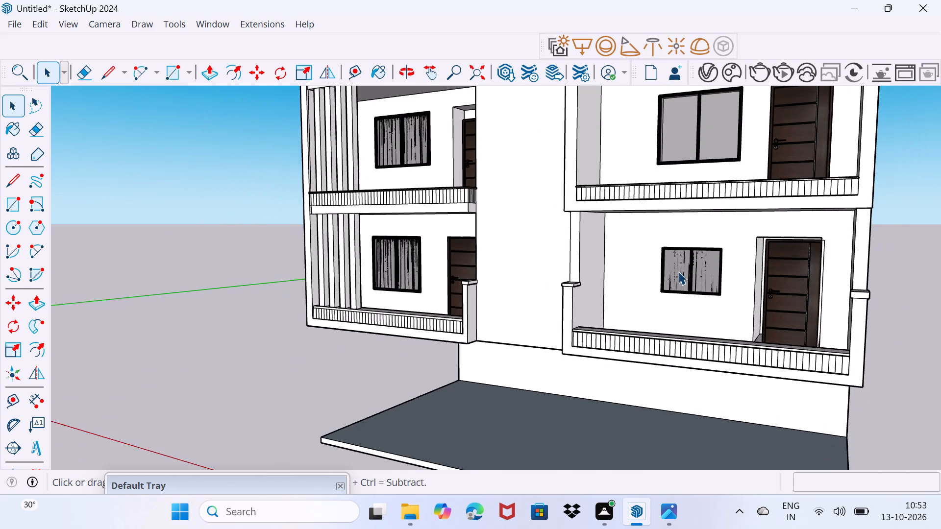
{"action": "scroll", "coordinate": [678, 277], "scroll_direction": "down", "scroll_amount": 4}
{"action": "middle_click_drag", "start_coordinate": [669, 332], "coordinate": [835, 360]}
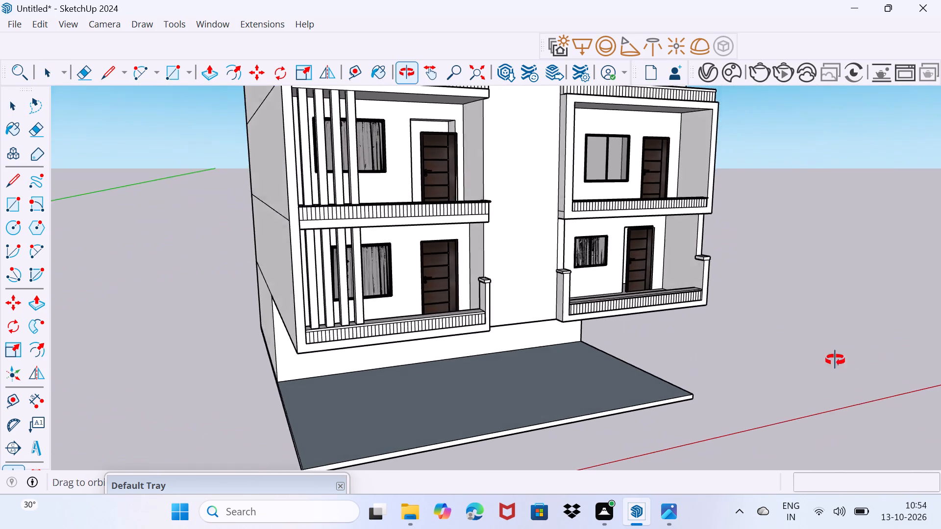
{"action": "middle_click_drag", "start_coordinate": [835, 360], "coordinate": [654, 354]}
{"action": "middle_click", "coordinate": [584, 332]}
{"action": "middle_click_drag", "start_coordinate": [535, 325], "coordinate": [613, 333]}
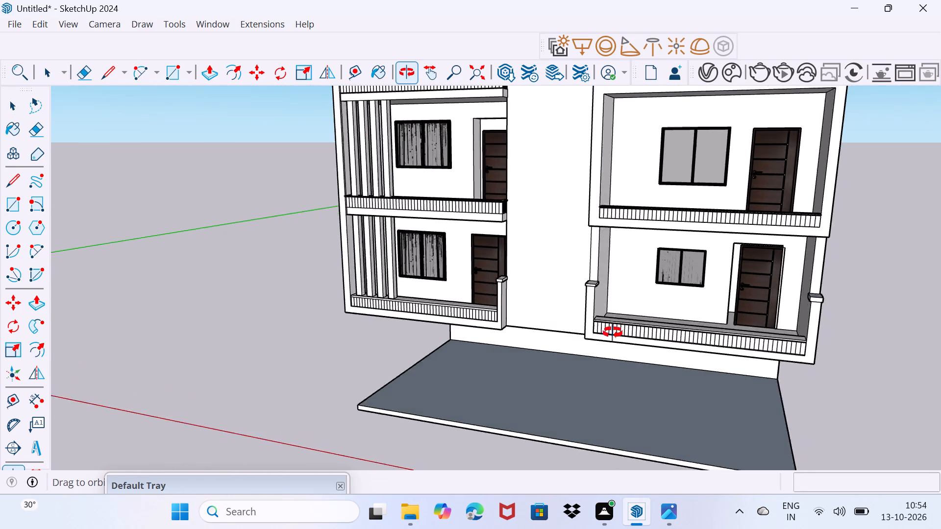
{"action": "middle_click_drag", "start_coordinate": [613, 333], "coordinate": [662, 332]}
{"action": "scroll", "coordinate": [698, 264], "scroll_direction": "up", "scroll_amount": 3}
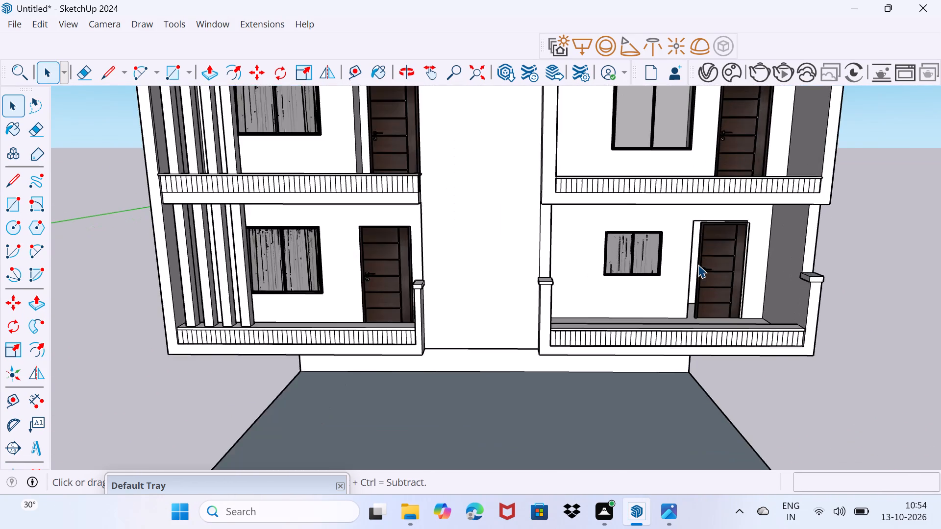
{"action": "scroll", "coordinate": [698, 264], "scroll_direction": "up", "scroll_amount": 9}
{"action": "left_click", "coordinate": [715, 265]}
{"action": "scroll", "coordinate": [763, 325], "scroll_direction": "up", "scroll_amount": 4}
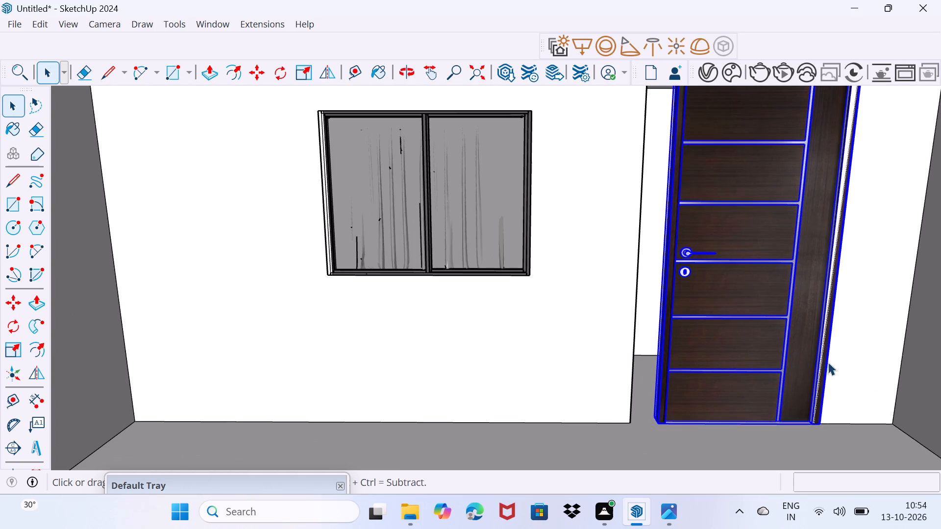
{"action": "middle_click_drag", "start_coordinate": [828, 409], "coordinate": [814, 406]}
{"action": "key", "text": "m"}
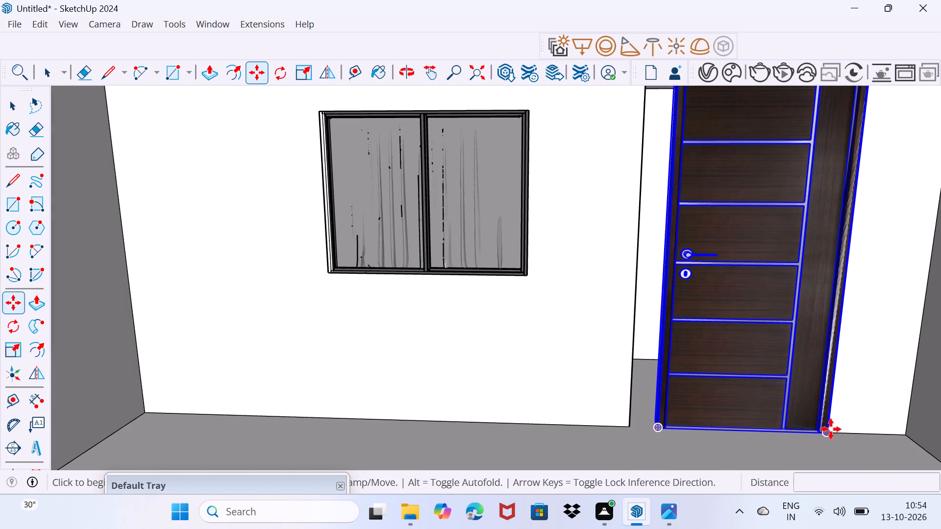
{"action": "left_click", "coordinate": [831, 431]}
{"action": "left_click", "coordinate": [820, 431]}
Widen the ground-floor door with Scale, extending its window-side edge to the opening's jamb.
{"action": "middle_click_drag", "start_coordinate": [656, 399], "coordinate": [695, 390]}
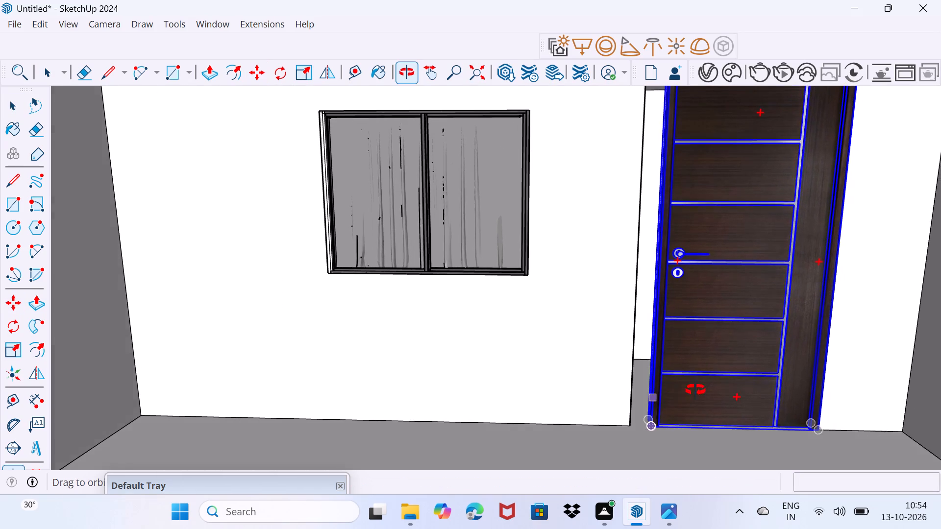
{"action": "middle_click_drag", "start_coordinate": [695, 390], "coordinate": [743, 378]}
{"action": "key", "text": "s"}
{"action": "scroll", "coordinate": [647, 264], "scroll_direction": "up", "scroll_amount": 5}
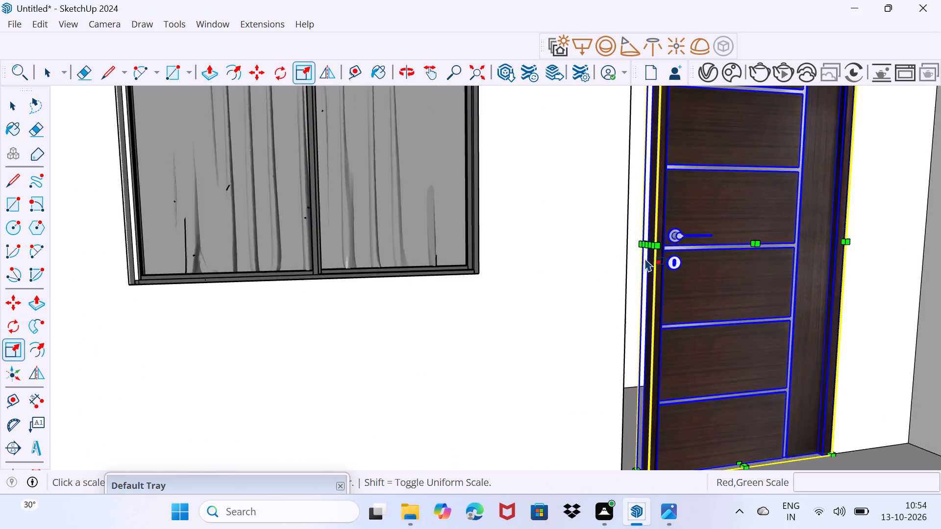
{"action": "scroll", "coordinate": [645, 258], "scroll_direction": "up", "scroll_amount": 2}
{"action": "left_click_drag", "start_coordinate": [649, 237], "coordinate": [609, 248]}
{"action": "key", "text": "space"}
Scale the ground-floor door along the blue axis, raising its top edge to the opening's top, and deselect it.
{"action": "scroll", "coordinate": [557, 277], "scroll_direction": "down", "scroll_amount": 4}
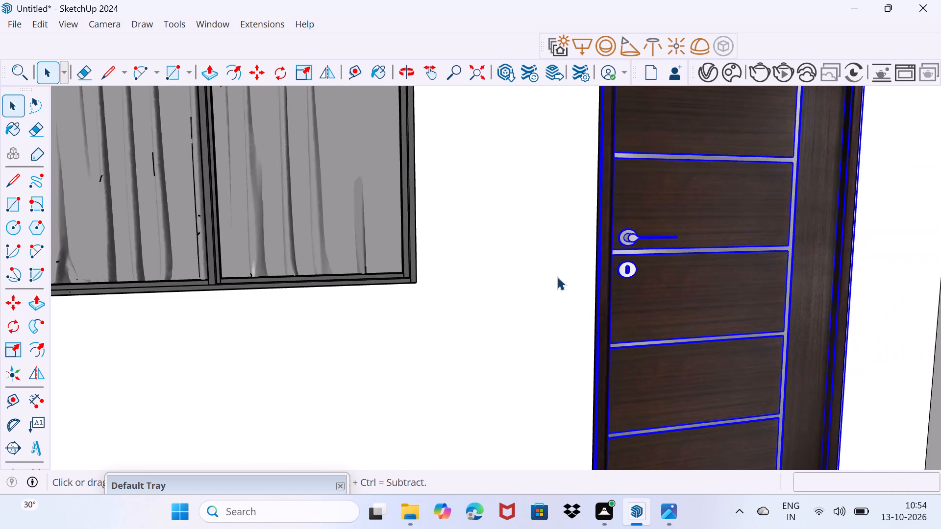
{"action": "scroll", "coordinate": [557, 277], "scroll_direction": "down", "scroll_amount": 9}
{"action": "middle_click_drag", "start_coordinate": [598, 237], "coordinate": [599, 387]}
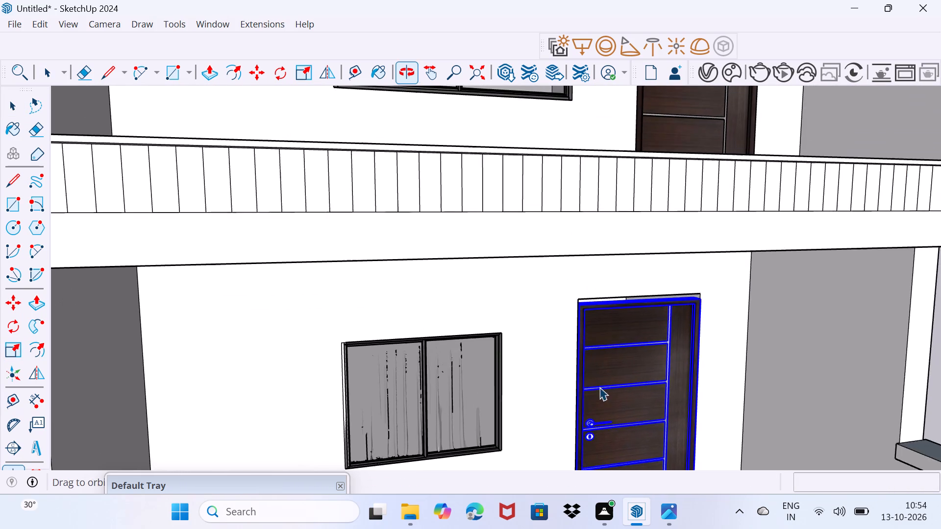
{"action": "middle_click_drag", "start_coordinate": [599, 387], "coordinate": [600, 398]}
{"action": "scroll", "coordinate": [612, 314], "scroll_direction": "up", "scroll_amount": 10}
{"action": "key", "text": "s"}
{"action": "scroll", "coordinate": [668, 286], "scroll_direction": "up", "scroll_amount": 3}
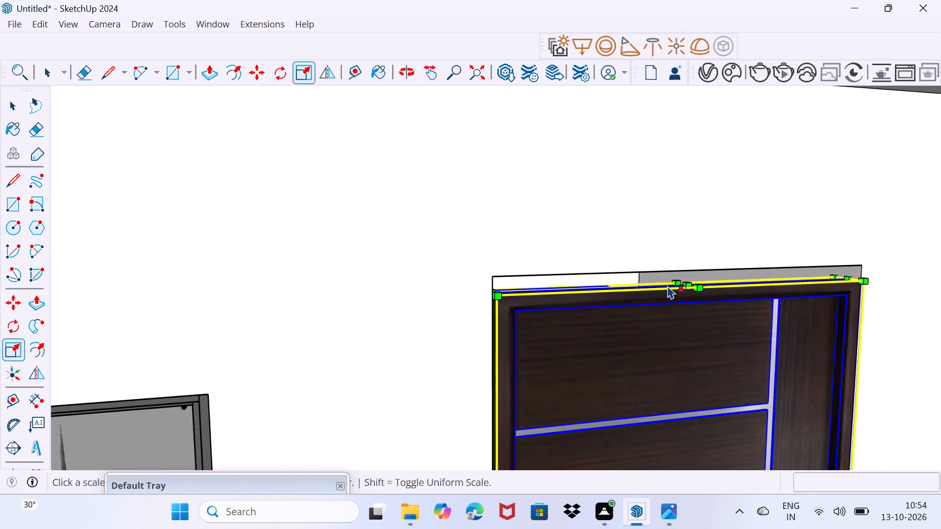
{"action": "scroll", "coordinate": [668, 286], "scroll_direction": "up", "scroll_amount": 1}
{"action": "left_click_drag", "start_coordinate": [693, 282], "coordinate": [686, 252]}
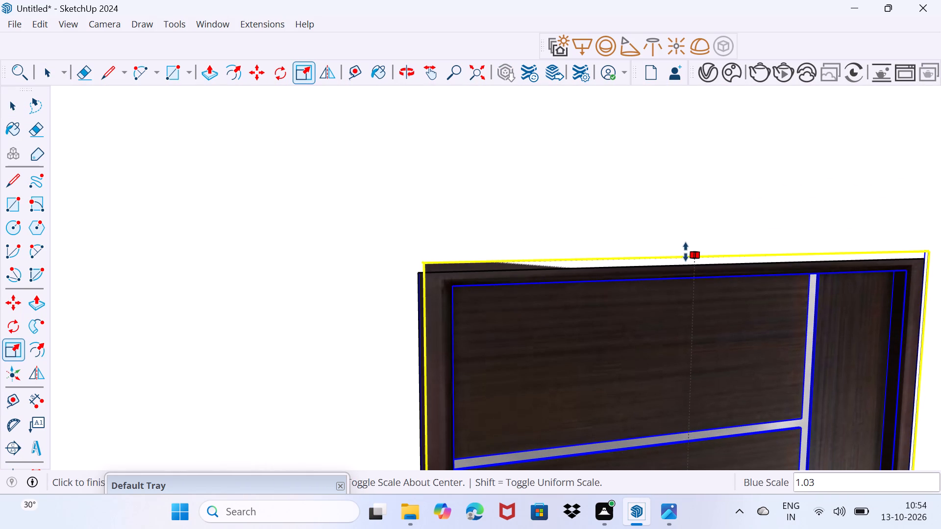
{"action": "left_click_drag", "start_coordinate": [686, 252], "coordinate": [687, 264]}
{"action": "key", "text": "space"}
{"action": "left_click_drag", "start_coordinate": [661, 256], "coordinate": [665, 244]}
Move the door one floor up on the slatted-balcony side by its bottom corner farthest from the window onto the opening's corner.
{"action": "scroll", "coordinate": [660, 221], "scroll_direction": "down", "scroll_amount": 20}
{"action": "scroll", "coordinate": [660, 221], "scroll_direction": "down", "scroll_amount": 4}
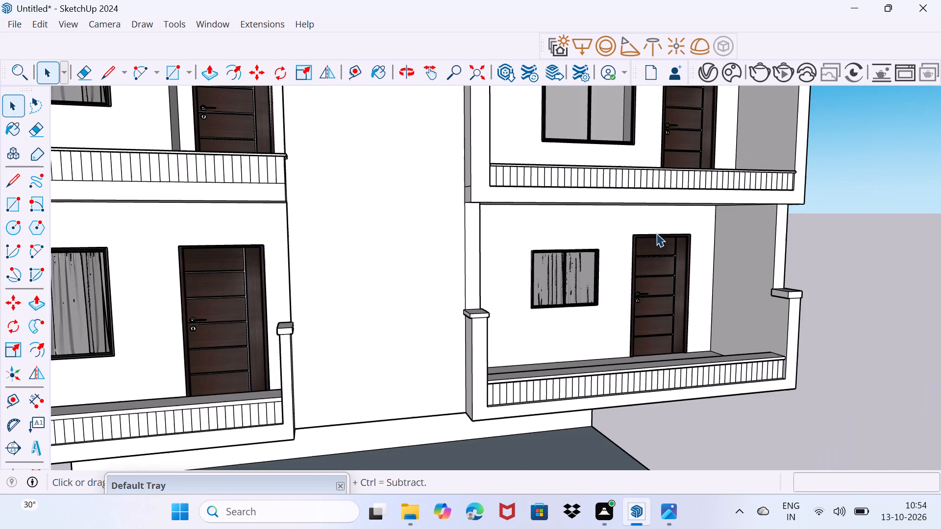
{"action": "middle_click_drag", "start_coordinate": [392, 293], "coordinate": [766, 430]}
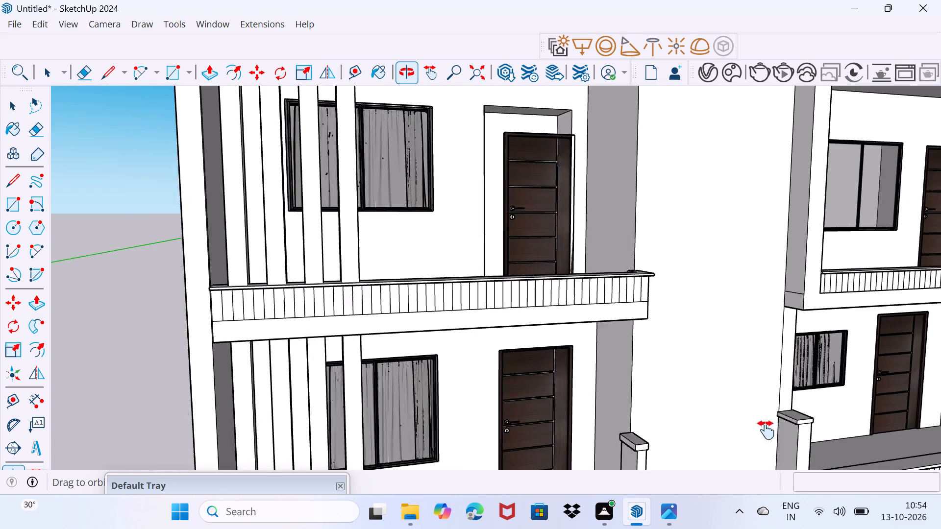
{"action": "middle_click_drag", "start_coordinate": [766, 430], "coordinate": [782, 492]}
{"action": "left_click", "coordinate": [608, 327]}
{"action": "scroll", "coordinate": [609, 341], "scroll_direction": "up", "scroll_amount": 4}
{"action": "key", "text": "m"}
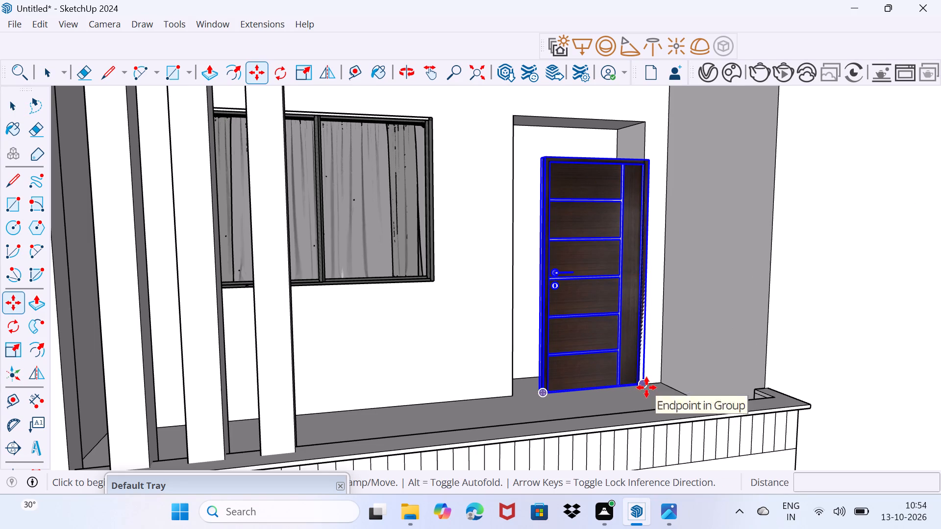
{"action": "left_click", "coordinate": [646, 387]}
{"action": "left_click", "coordinate": [642, 387]}
{"action": "key", "text": "space"}
Scale this upper-floor door to about 1.24 along the red axis, extending its window-side edge to the opening's jamb.
{"action": "key", "text": "s"}
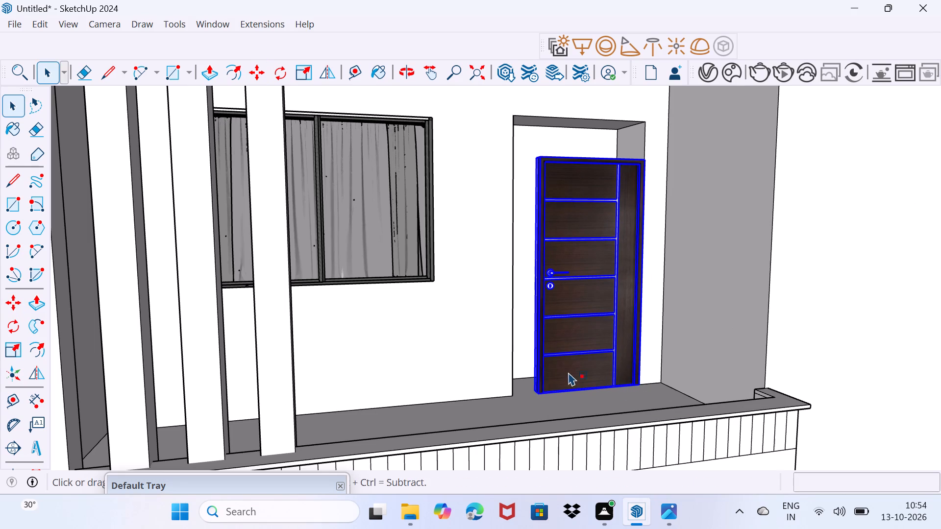
{"action": "scroll", "coordinate": [520, 284], "scroll_direction": "up", "scroll_amount": 9}
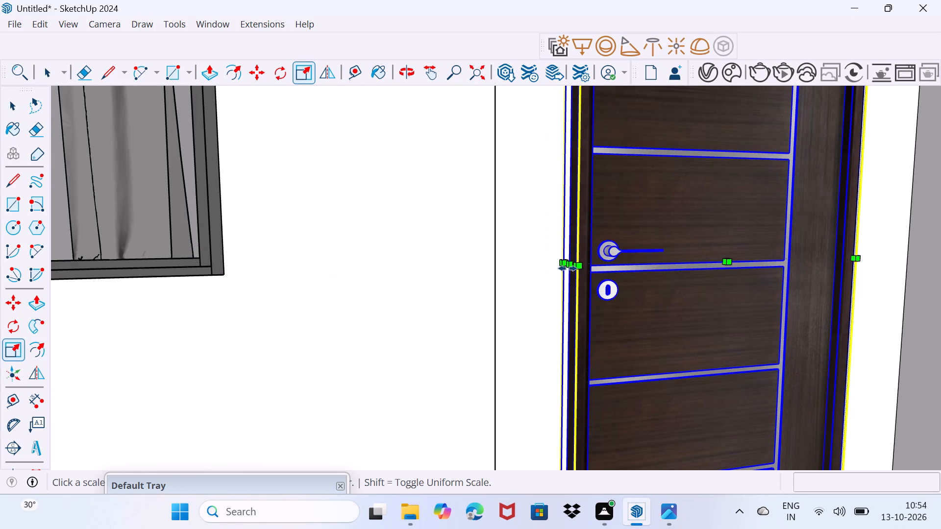
{"action": "left_click", "coordinate": [569, 267]}
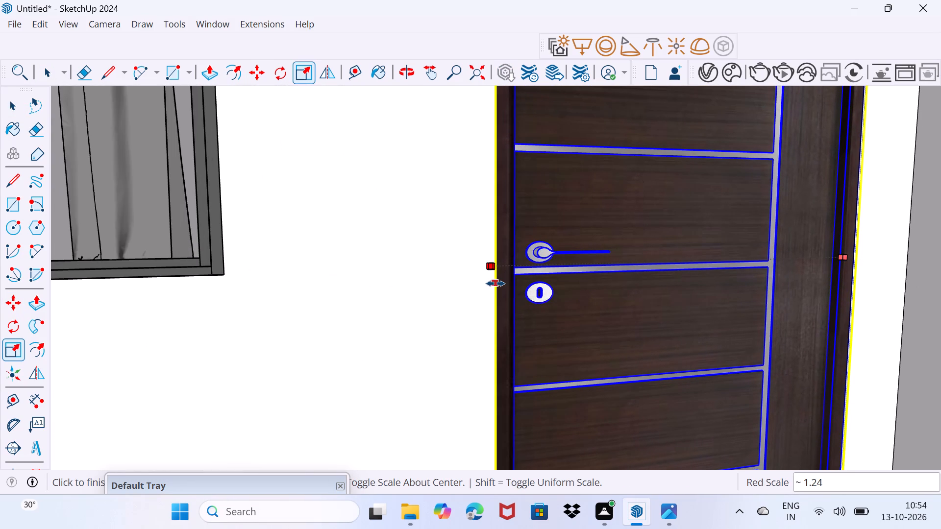
{"action": "left_click", "coordinate": [495, 284]}
Scale the upper-floor door along the blue axis, raising its top edge to the opening's top.
{"action": "scroll", "coordinate": [495, 284], "scroll_direction": "down", "scroll_amount": 7}
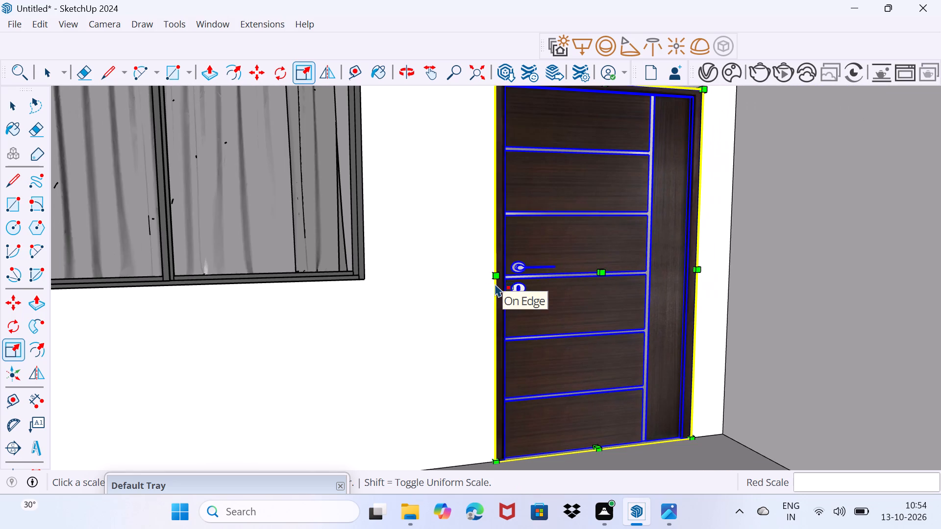
{"action": "middle_click_drag", "start_coordinate": [504, 273], "coordinate": [518, 406], "text": "shift"}
{"action": "scroll", "coordinate": [594, 220], "scroll_direction": "up", "scroll_amount": 5}
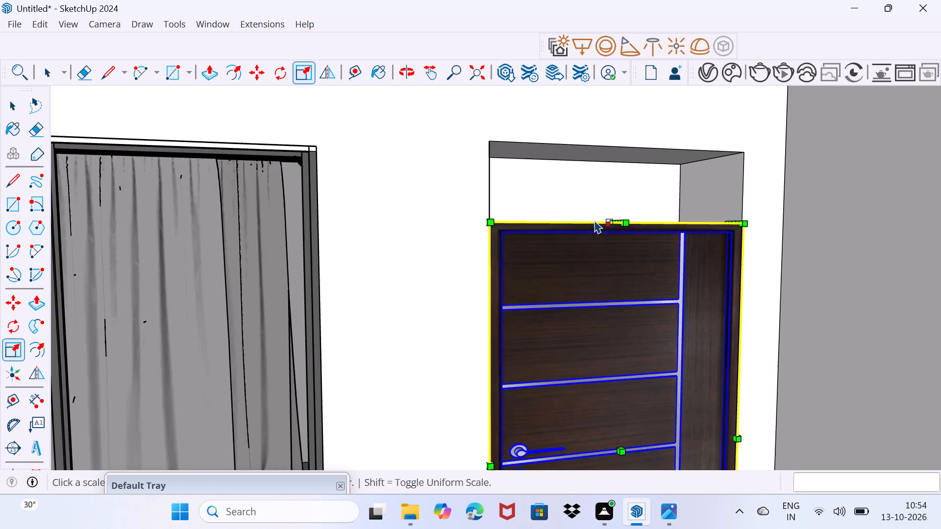
{"action": "scroll", "coordinate": [594, 220], "scroll_direction": "up", "scroll_amount": 1}
{"action": "middle_click_drag", "start_coordinate": [615, 231], "coordinate": [648, 307]}
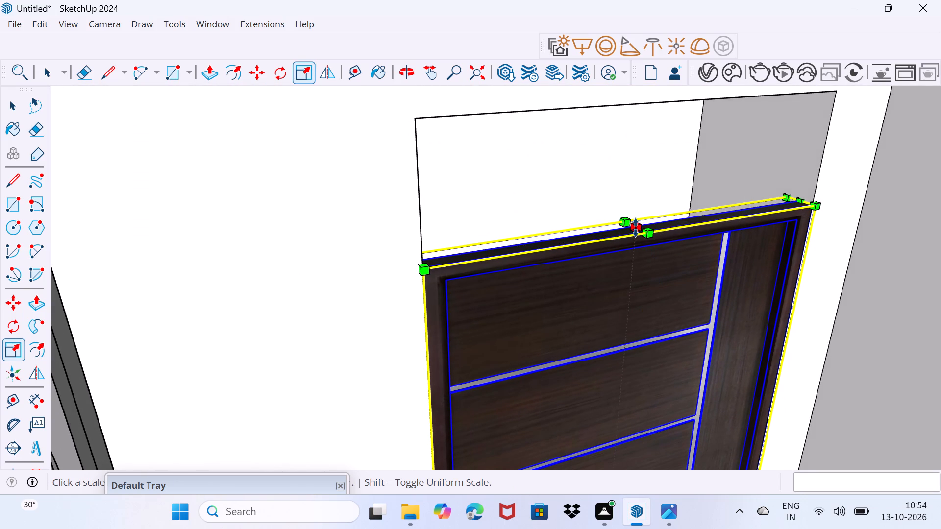
{"action": "left_click", "coordinate": [636, 228]}
{"action": "left_click_drag", "start_coordinate": [636, 225], "coordinate": [615, 120]}
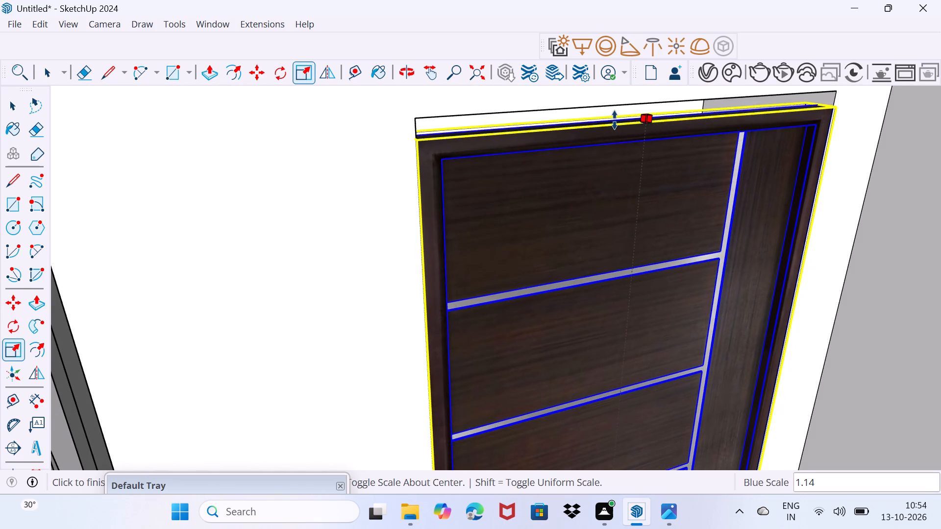
{"action": "left_click_drag", "start_coordinate": [615, 120], "coordinate": [612, 107]}
{"action": "key", "text": "space"}
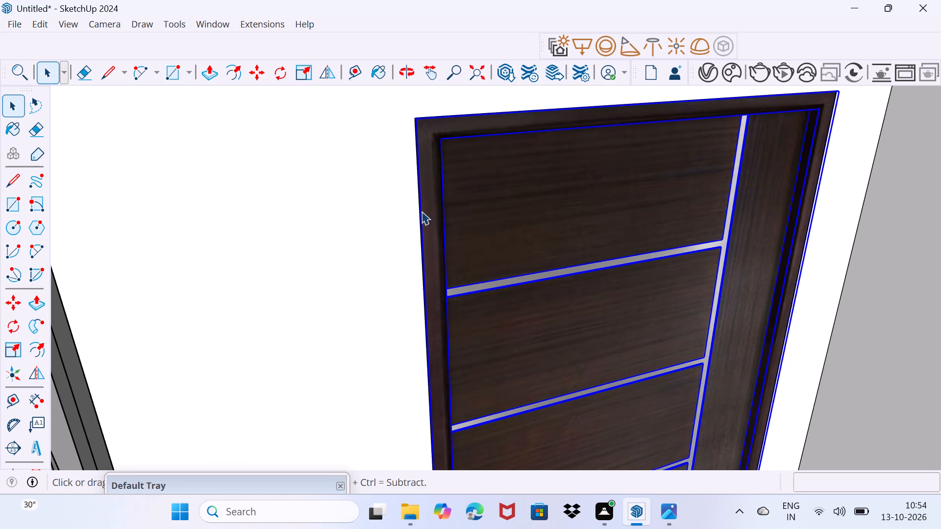
Deselect the door and examine the placed doors and windows across the whole facade from the front and the slatted-balcony side.
{"action": "left_click_drag", "start_coordinate": [382, 228], "coordinate": [381, 201]}
{"action": "scroll", "coordinate": [376, 182], "scroll_direction": "down", "scroll_amount": 10}
{"action": "left_click_drag", "start_coordinate": [362, 250], "coordinate": [364, 233]}
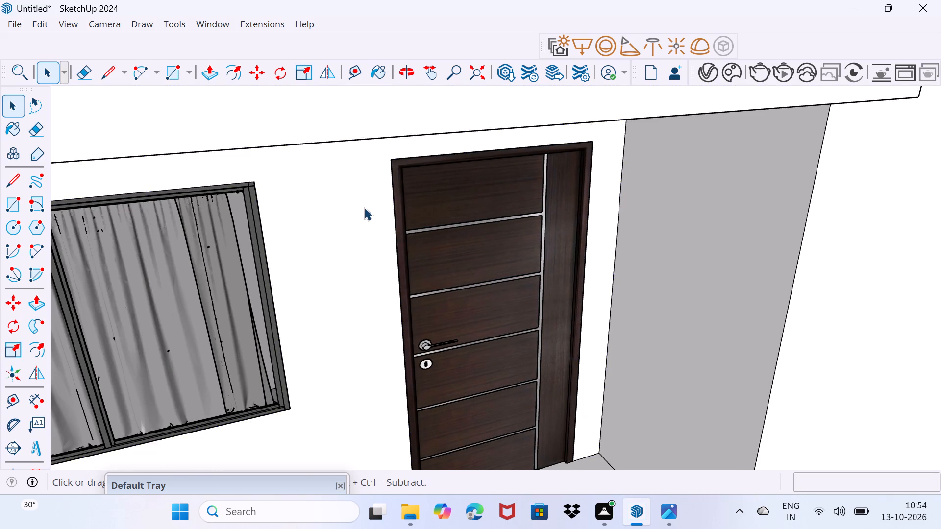
{"action": "scroll", "coordinate": [363, 210], "scroll_direction": "down", "scroll_amount": 20}
{"action": "middle_click_drag", "start_coordinate": [402, 298], "coordinate": [353, 277]}
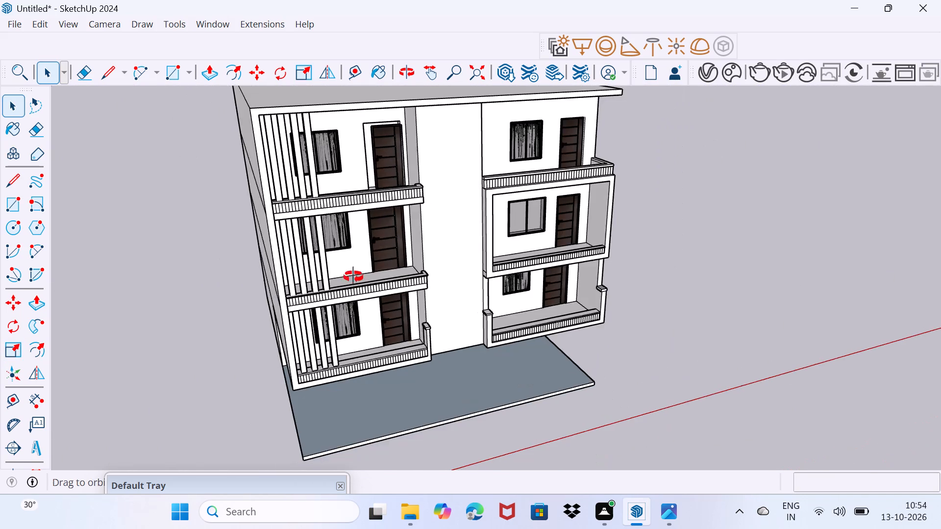
{"action": "middle_click_drag", "start_coordinate": [353, 277], "coordinate": [303, 207]}
{"action": "scroll", "coordinate": [433, 303], "scroll_direction": "up", "scroll_amount": 4}
{"action": "scroll", "coordinate": [433, 303], "scroll_direction": "down", "scroll_amount": 4}
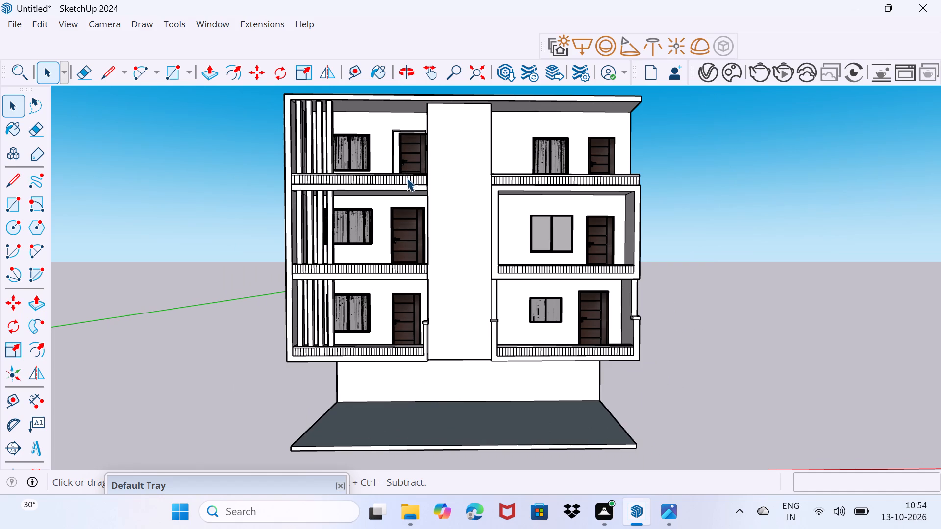
{"action": "middle_click_drag", "start_coordinate": [604, 346], "coordinate": [592, 391]}
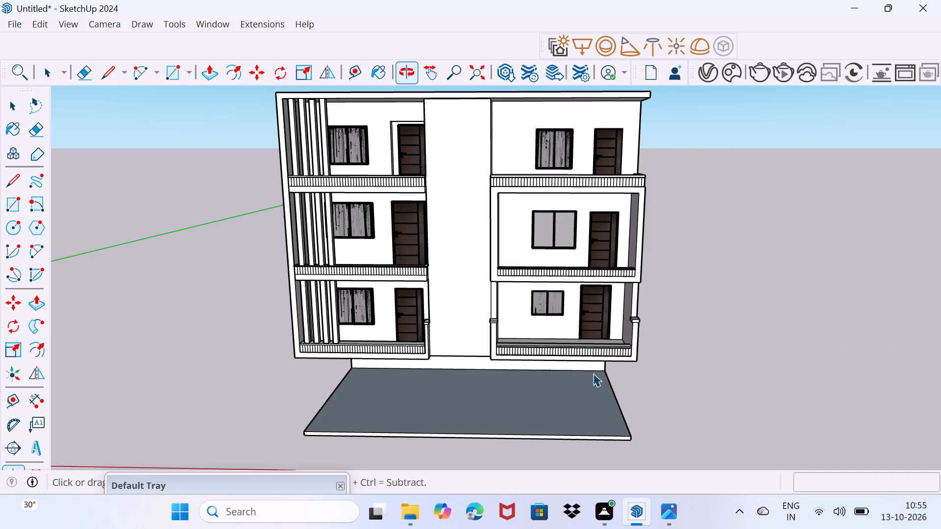
{"action": "middle_click_drag", "start_coordinate": [614, 343], "coordinate": [678, 254]}
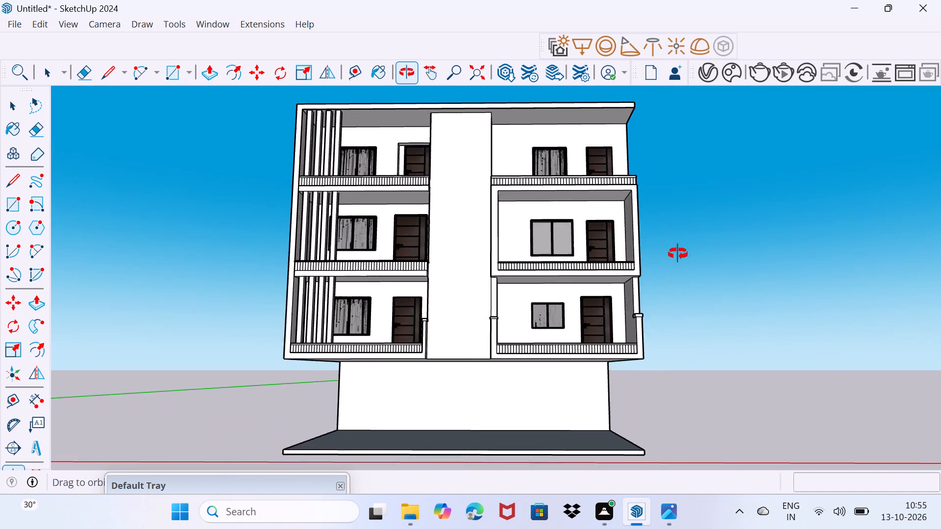
{"action": "middle_click_drag", "start_coordinate": [678, 254], "coordinate": [794, 340]}
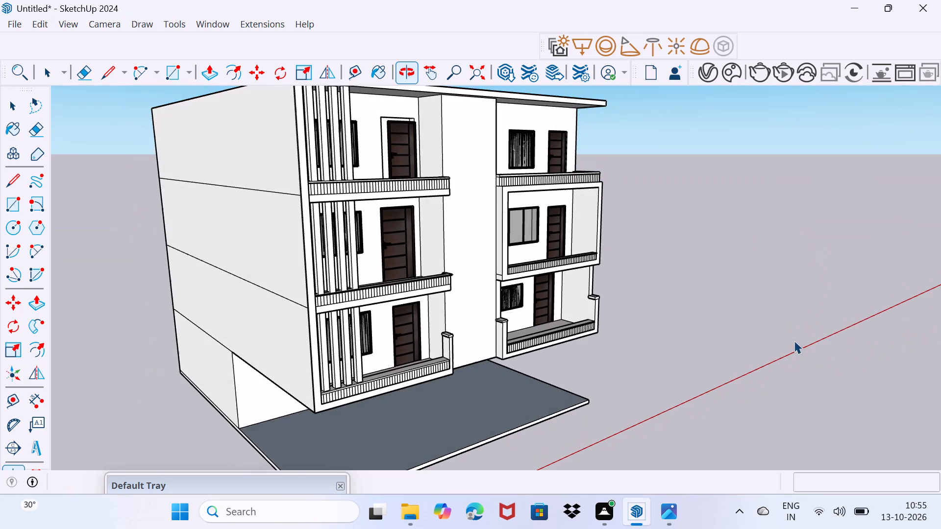
{"action": "scroll", "coordinate": [520, 418], "scroll_direction": "up", "scroll_amount": 3}
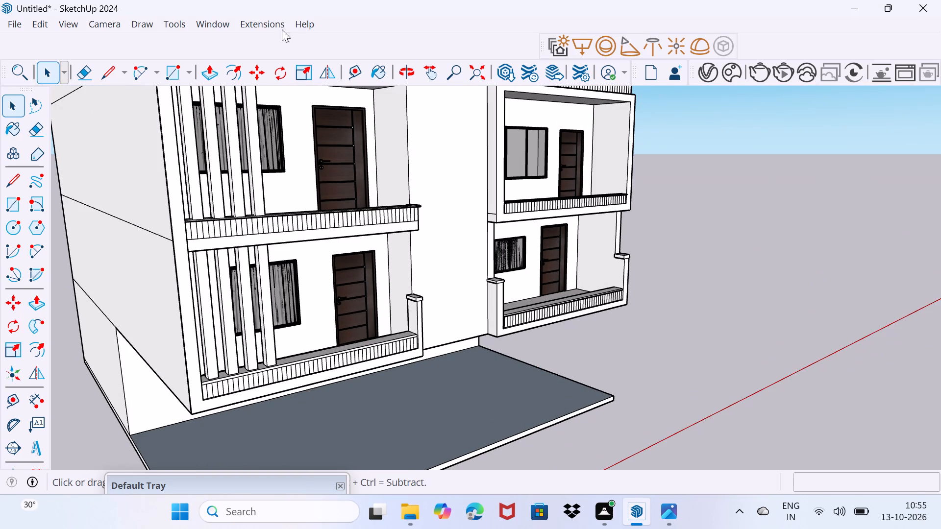
Bring the Default Tray beside the building and pick Wood Cherry Original from the Wood materials collection for painting.
{"action": "left_click", "coordinate": [219, 30]}
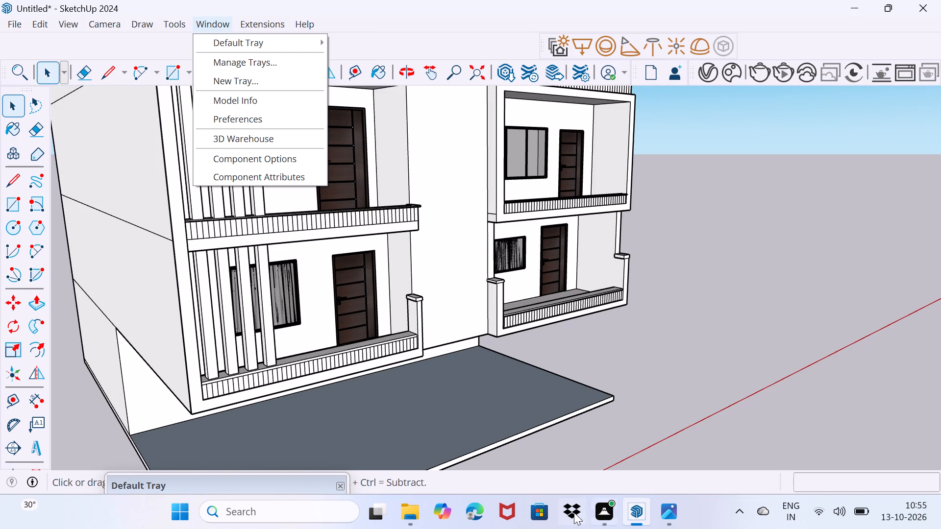
{"action": "left_click_drag", "start_coordinate": [314, 487], "coordinate": [849, 179]}
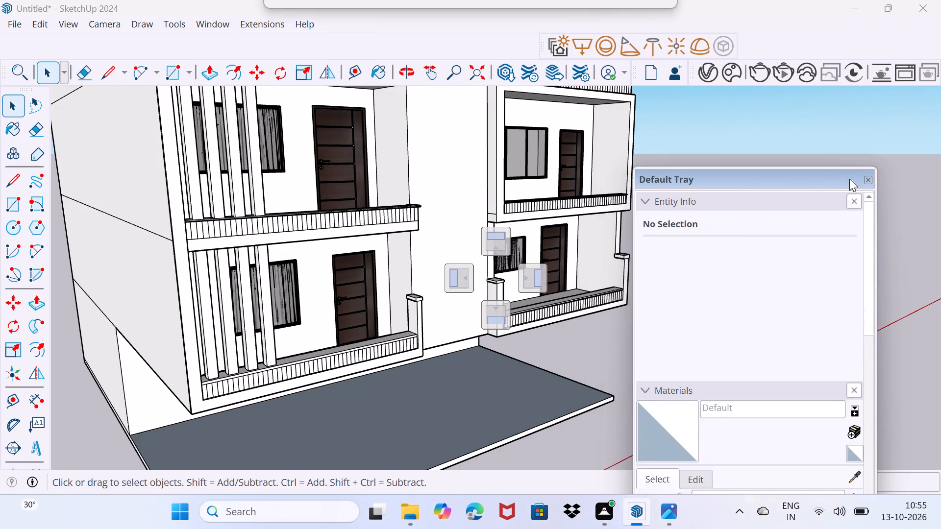
{"action": "left_click_drag", "start_coordinate": [849, 179], "coordinate": [879, 119]}
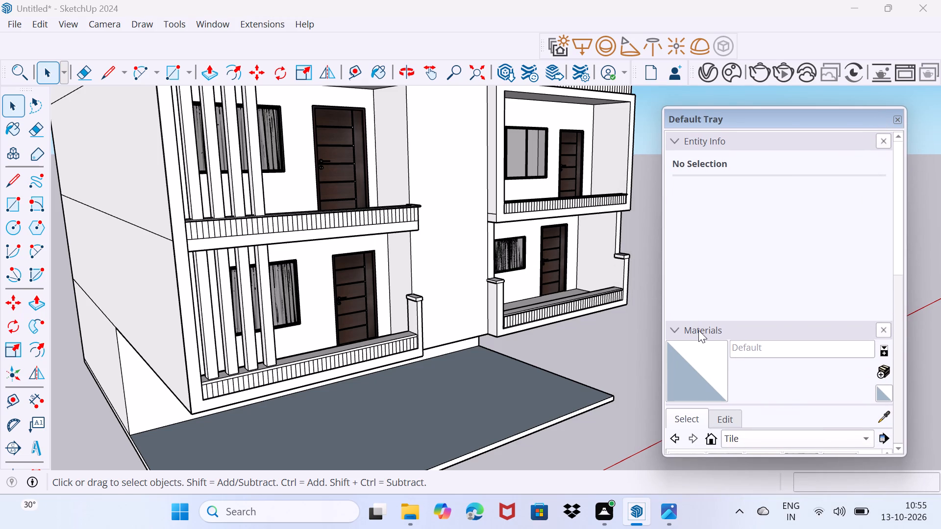
{"action": "left_click", "coordinate": [699, 333]}
{"action": "scroll", "coordinate": [706, 427], "scroll_direction": "down", "scroll_amount": 3}
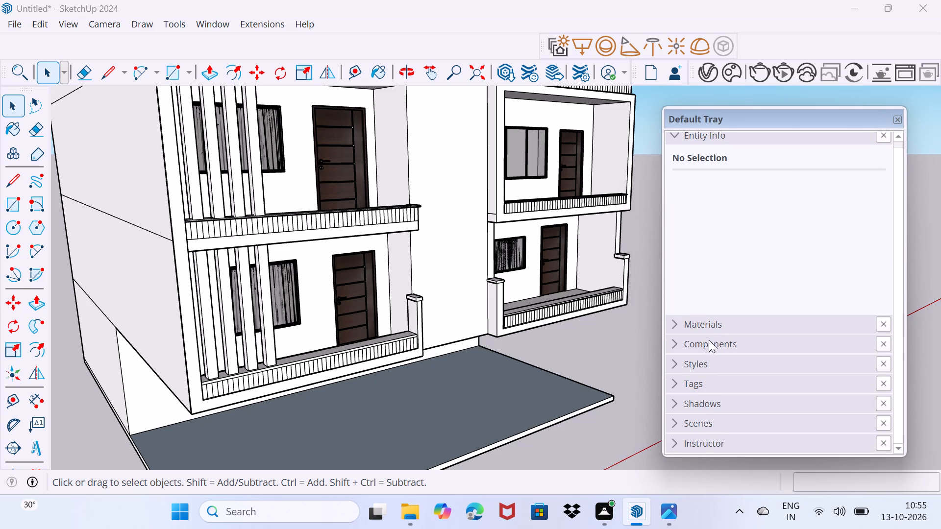
{"action": "left_click", "coordinate": [716, 324]}
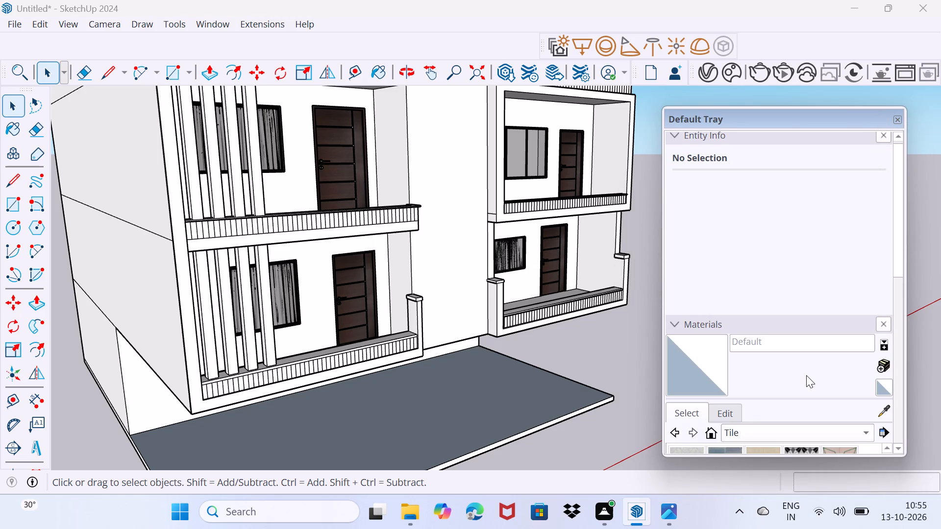
{"action": "scroll", "coordinate": [807, 372], "scroll_direction": "down", "scroll_amount": 5}
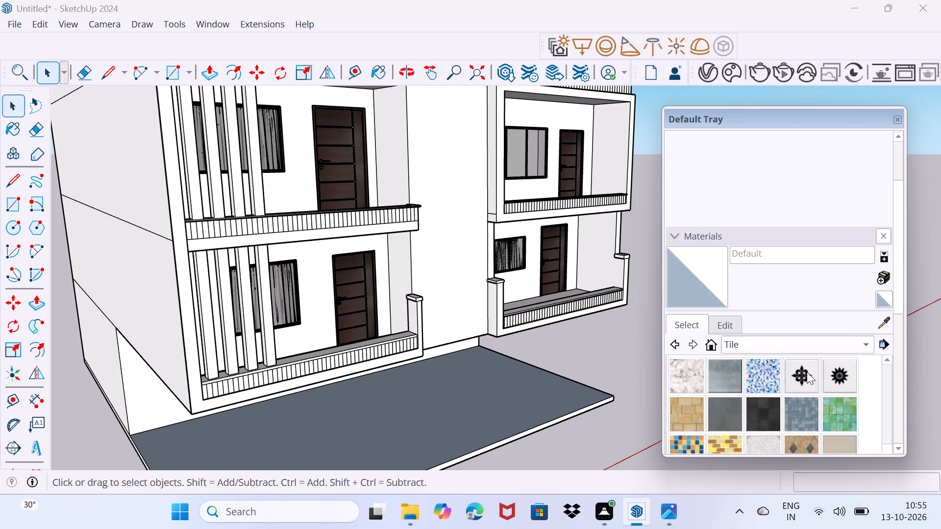
{"action": "scroll", "coordinate": [807, 372], "scroll_direction": "down", "scroll_amount": 6}
{"action": "scroll", "coordinate": [791, 405], "scroll_direction": "up", "scroll_amount": 1}
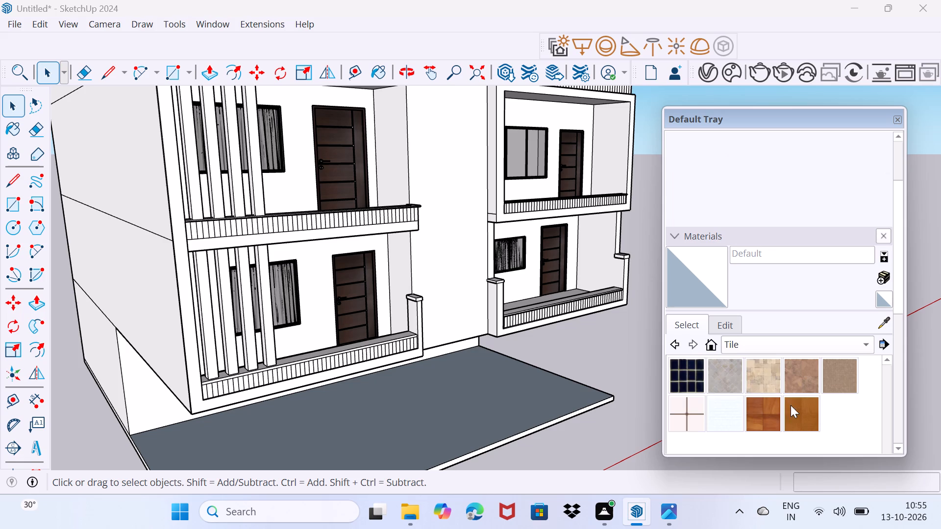
{"action": "scroll", "coordinate": [804, 389], "scroll_direction": "down", "scroll_amount": 1}
{"action": "left_click", "coordinate": [815, 339]}
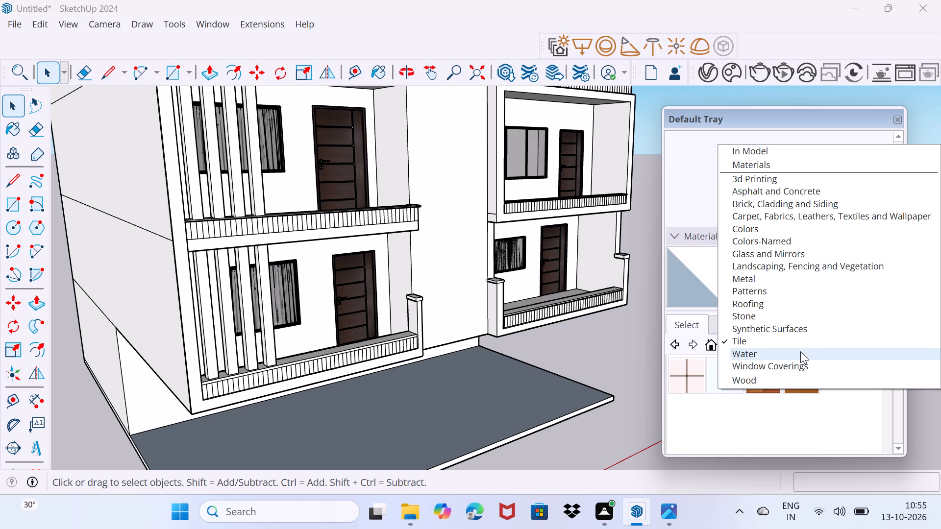
{"action": "left_click", "coordinate": [779, 386]}
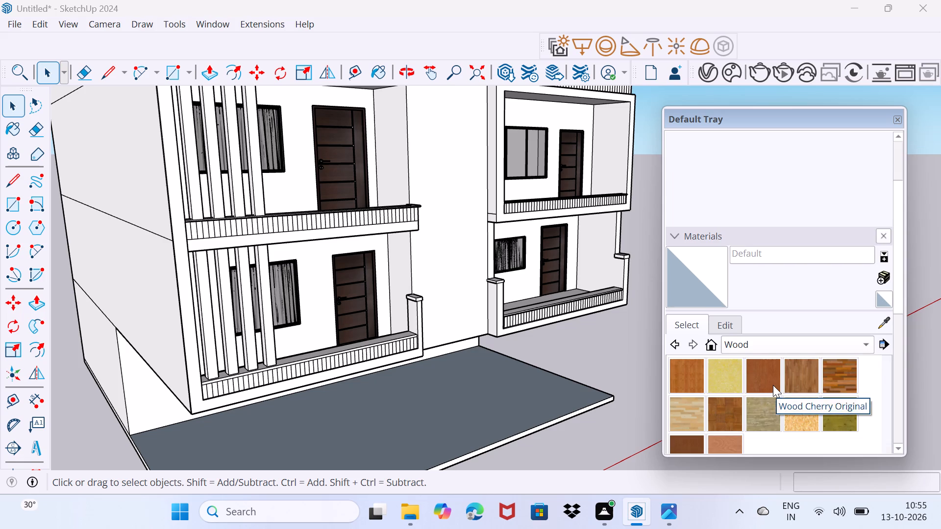
{"action": "left_click", "coordinate": [754, 375]}
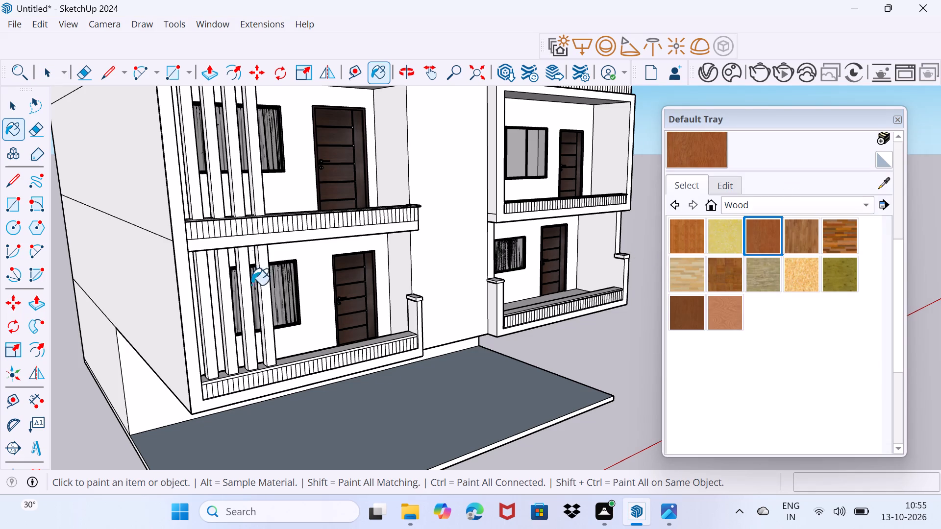
Paint the middle-floor slatted balcony's parapet strips with Wood Cherry Original, from the outer corner up to the third vertical slat.
{"action": "scroll", "coordinate": [221, 248], "scroll_direction": "up", "scroll_amount": 13}
{"action": "middle_click_drag", "start_coordinate": [174, 239], "coordinate": [176, 308]}
{"action": "left_click", "coordinate": [100, 311]}
{"action": "left_click", "coordinate": [118, 294]}
{"action": "left_click", "coordinate": [144, 282]}
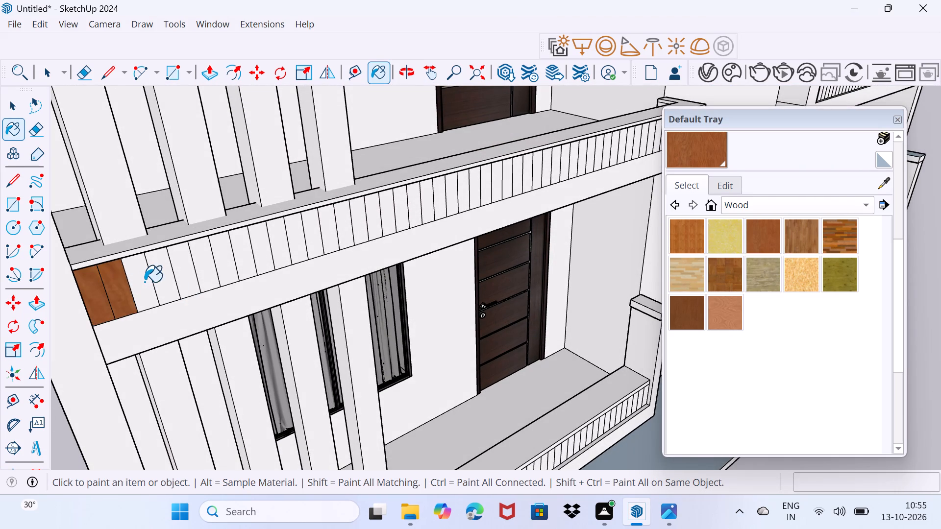
{"action": "left_click", "coordinate": [168, 273]}
{"action": "left_click", "coordinate": [188, 268]}
{"action": "left_click", "coordinate": [205, 266]}
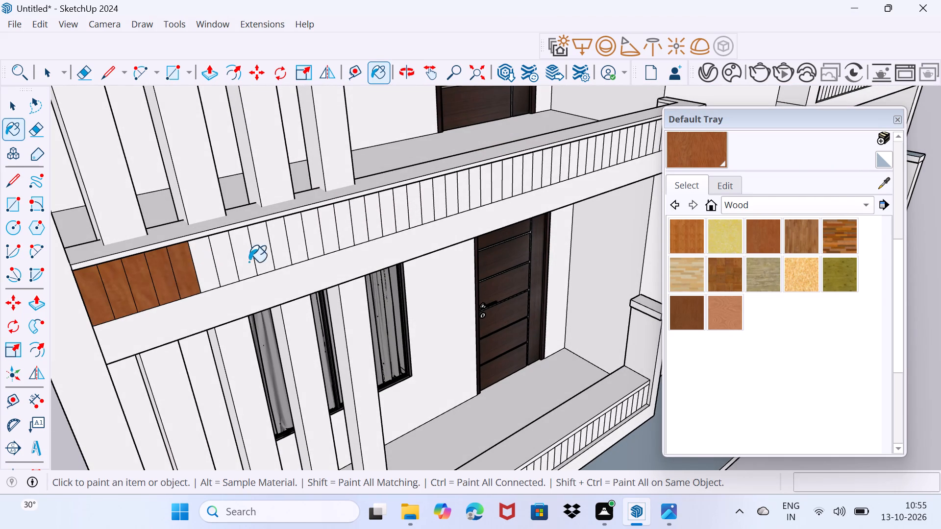
{"action": "left_click", "coordinate": [226, 262]}
{"action": "left_click", "coordinate": [248, 261]}
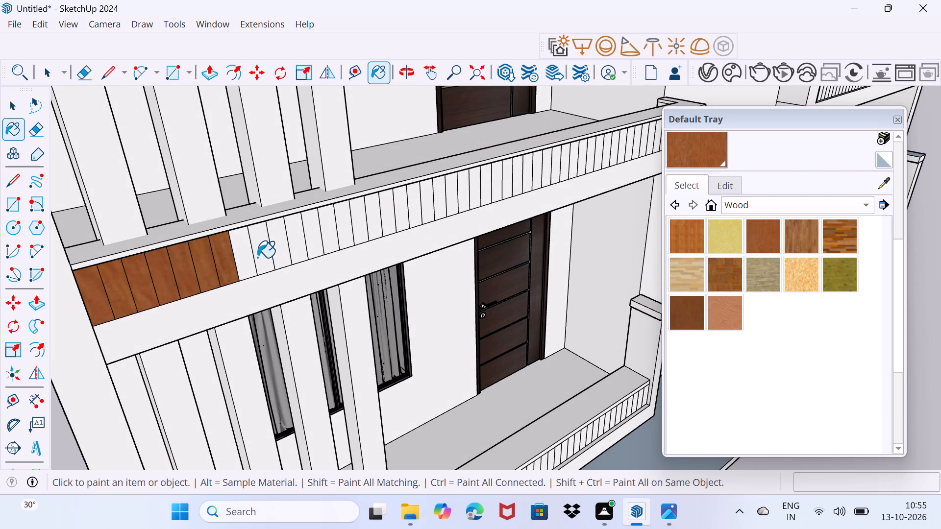
Continue Wood Cherry Original along the same parapet, covering the strips in front of the last two vertical slats.
{"action": "left_click", "coordinate": [274, 252]}
{"action": "left_click", "coordinate": [266, 254]}
{"action": "left_click", "coordinate": [299, 248]}
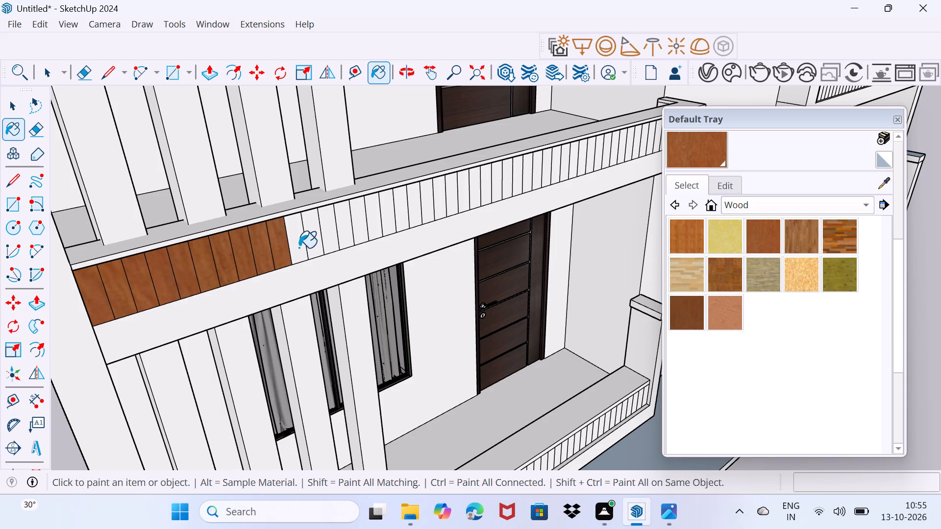
{"action": "left_click_drag", "start_coordinate": [282, 253], "coordinate": [491, 189]}
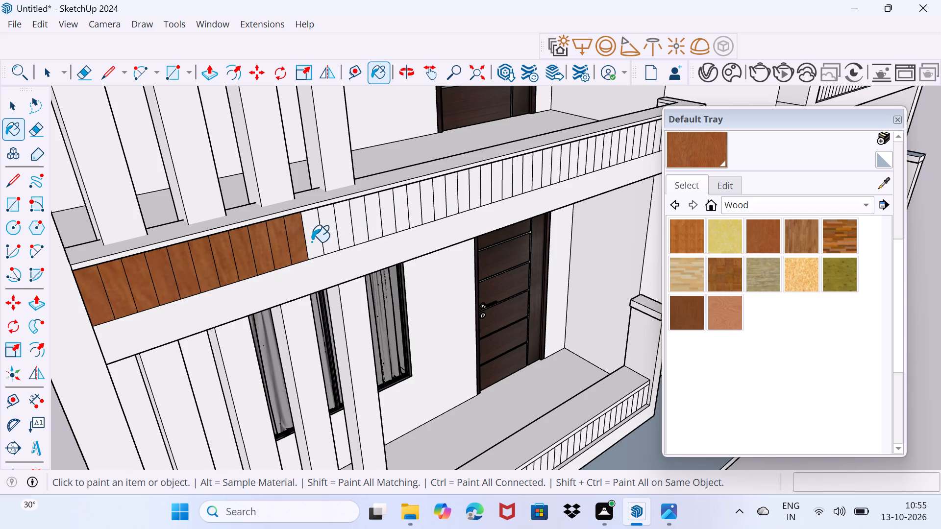
{"action": "left_click", "coordinate": [312, 242]}
{"action": "left_click", "coordinate": [325, 238]}
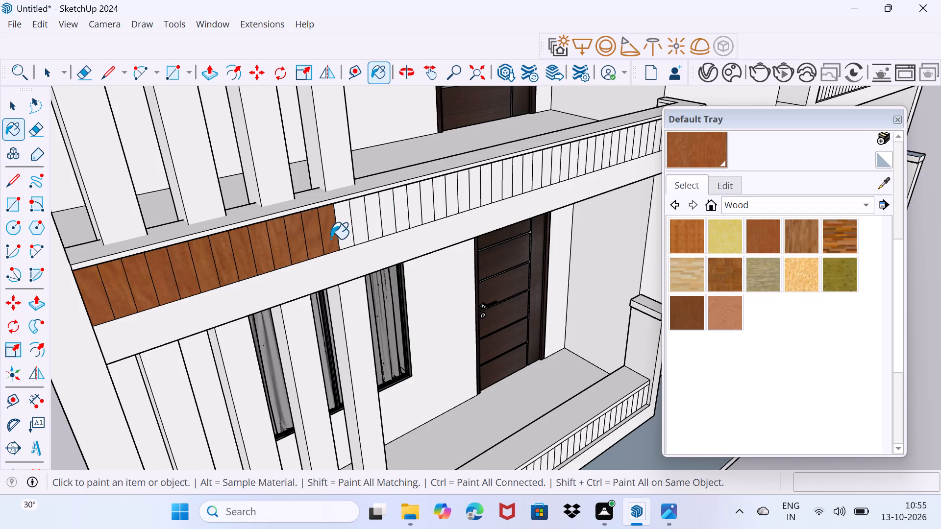
{"action": "left_click", "coordinate": [342, 231]}
{"action": "left_click", "coordinate": [358, 225]}
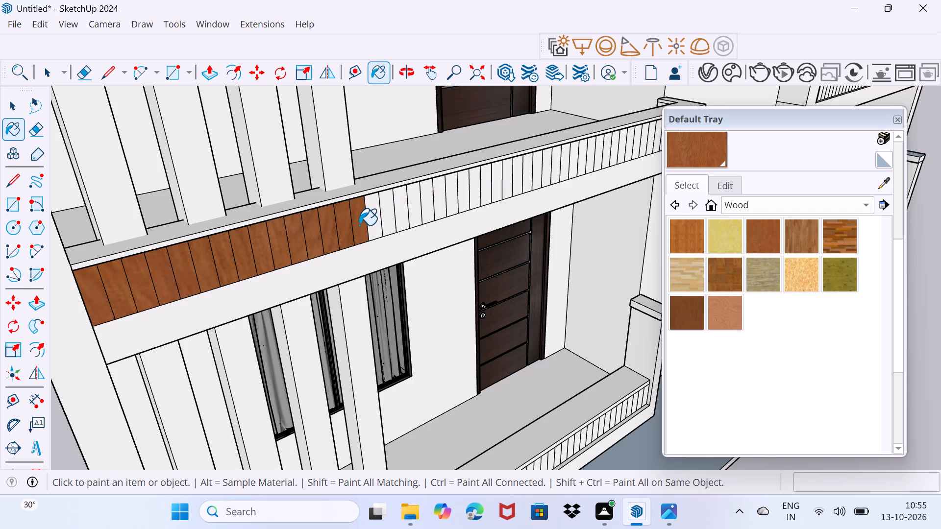
Paint the middle-floor parapet strips above the ground-floor window with Wood Cherry Original.
{"action": "middle_click_drag", "start_coordinate": [359, 225], "coordinate": [236, 278], "text": "shift"}
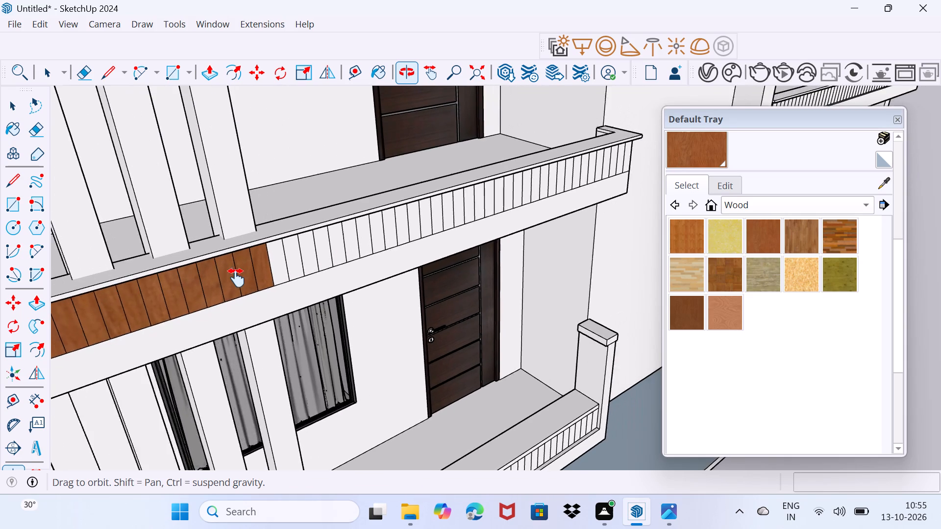
{"action": "middle_click_drag", "start_coordinate": [236, 278], "coordinate": [171, 291], "text": "shift"}
{"action": "scroll", "coordinate": [171, 291], "scroll_direction": "up", "scroll_amount": 1}
{"action": "left_click", "coordinate": [188, 283]}
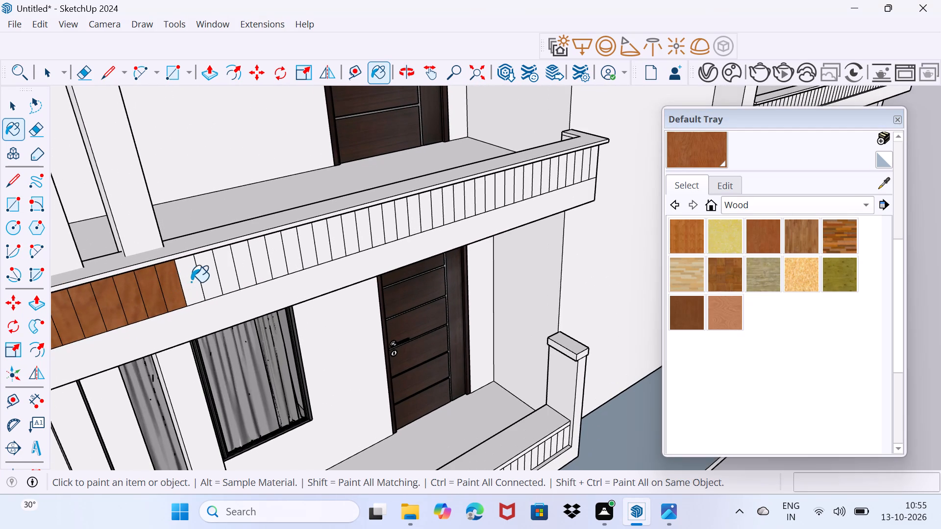
{"action": "left_click", "coordinate": [204, 276]}
{"action": "left_click", "coordinate": [224, 274]}
{"action": "left_click", "coordinate": [240, 263]}
{"action": "left_click", "coordinate": [264, 260]}
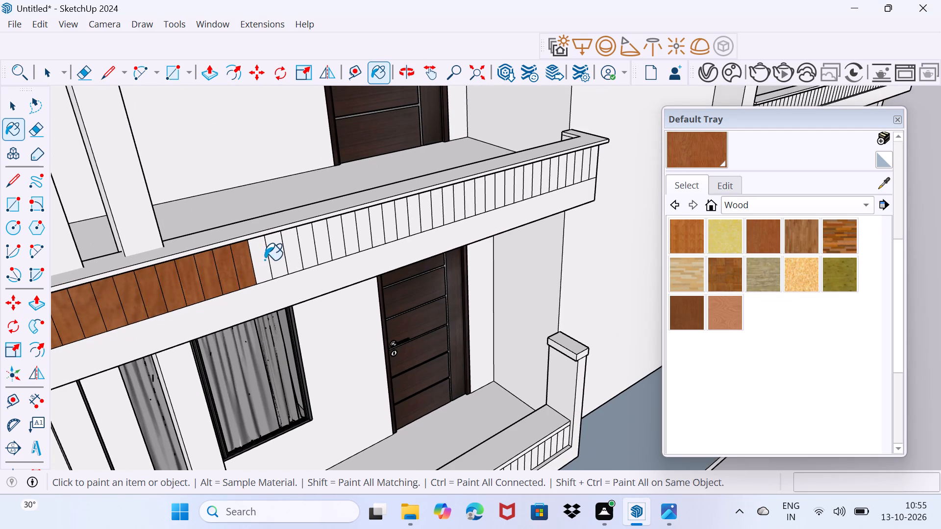
{"action": "left_click", "coordinate": [281, 255]}
{"action": "left_click", "coordinate": [290, 252]}
{"action": "left_click", "coordinate": [311, 248]}
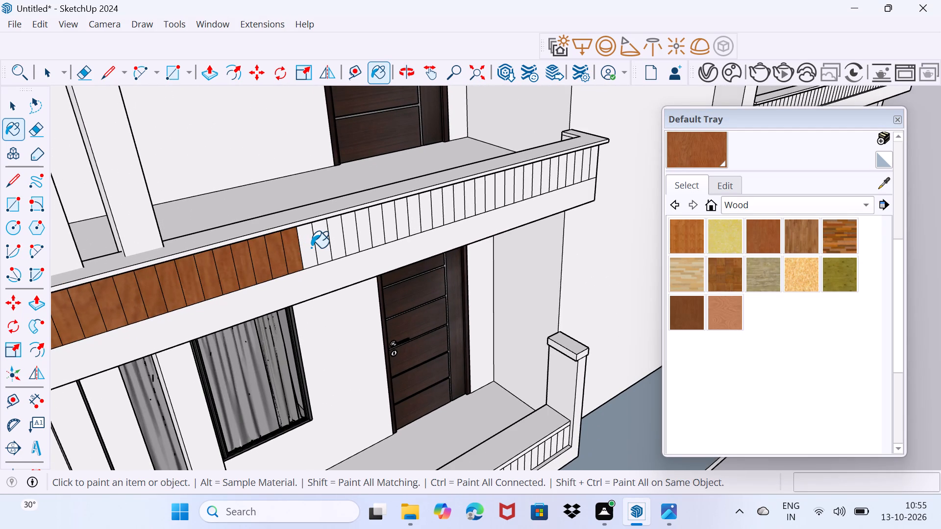
Paint the middle-floor parapet strips from beyond the ground-floor window to above the ground-floor door with Wood Cherry Original.
{"action": "left_click", "coordinate": [326, 243]}
{"action": "left_click", "coordinate": [336, 242]}
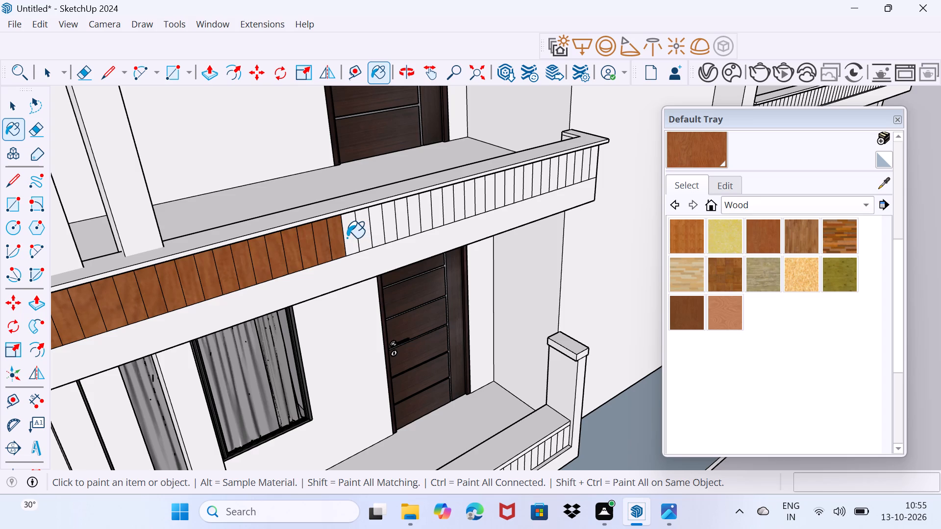
{"action": "left_click", "coordinate": [347, 238]}
{"action": "left_click", "coordinate": [363, 235]}
{"action": "left_click", "coordinate": [379, 232]}
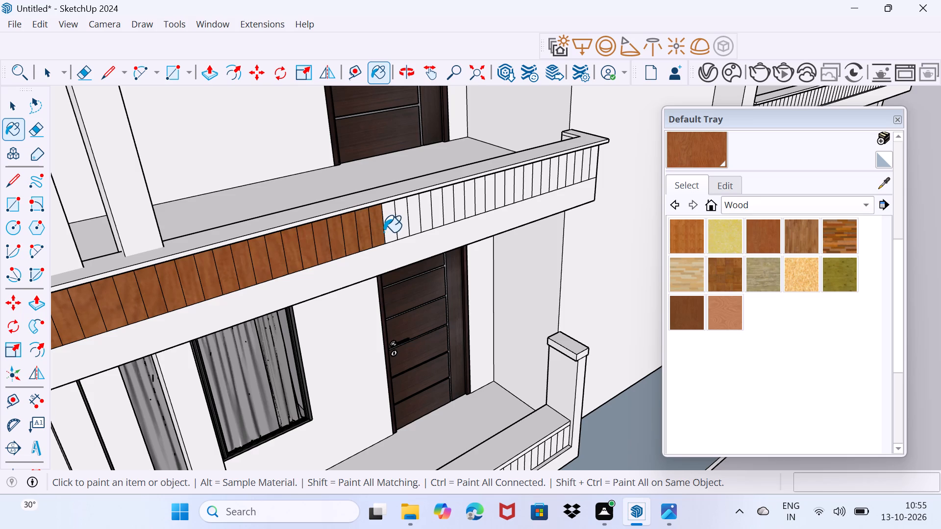
{"action": "left_click", "coordinate": [393, 230]}
{"action": "left_click", "coordinate": [403, 226]}
{"action": "left_click", "coordinate": [415, 221]}
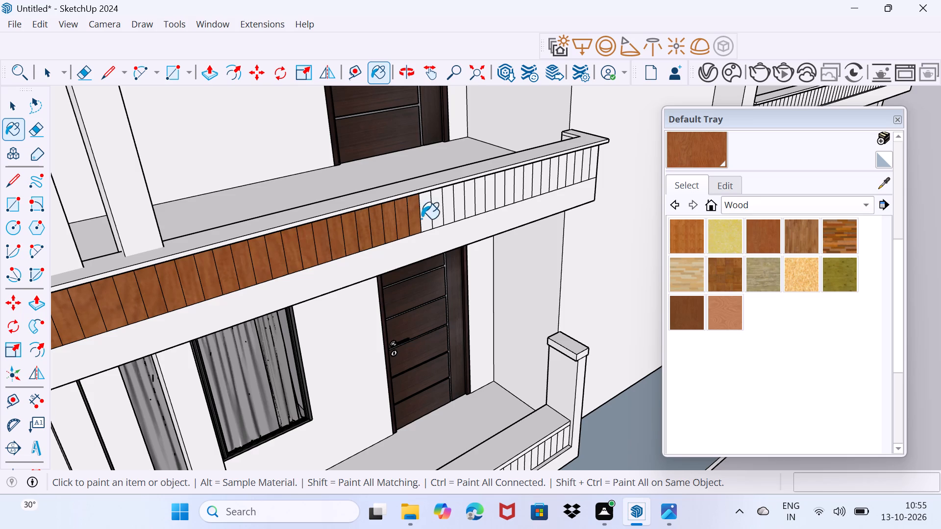
{"action": "left_click", "coordinate": [428, 218]}
{"action": "left_click", "coordinate": [438, 216]}
{"action": "left_click", "coordinate": [451, 211]}
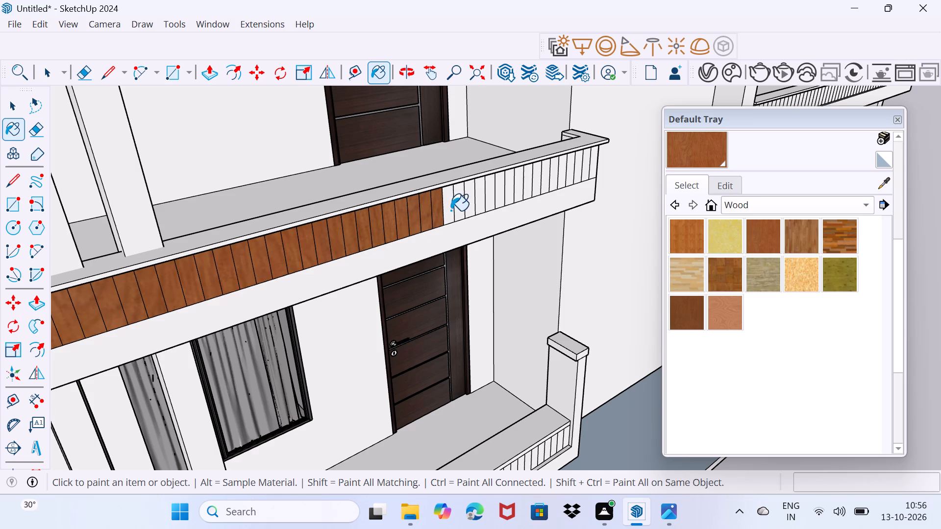
Paint the rest of the middle-floor parapet's front strips with Wood Cherry Original, from above the ground-floor door to the end corner.
{"action": "left_click", "coordinate": [462, 207]}
{"action": "left_click", "coordinate": [469, 206]}
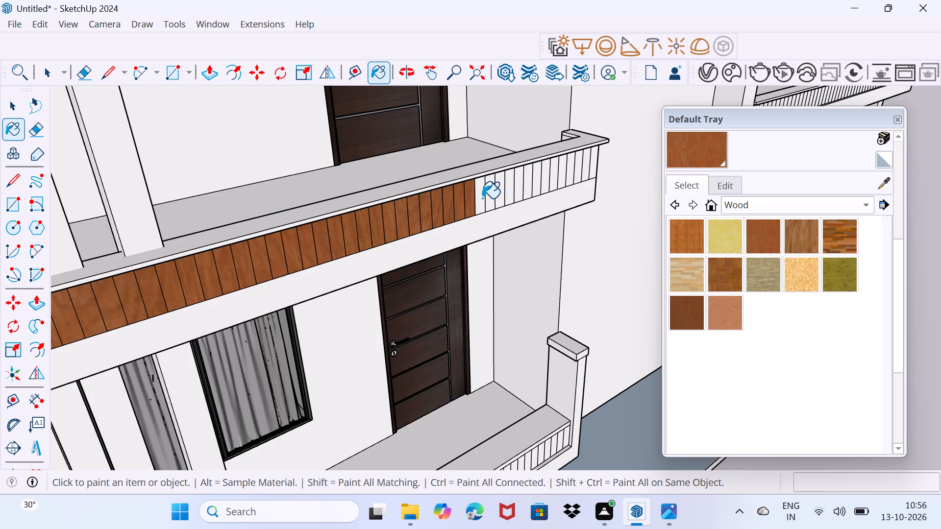
{"action": "left_click", "coordinate": [482, 198]}
{"action": "left_click", "coordinate": [492, 198]}
{"action": "left_click", "coordinate": [501, 194]}
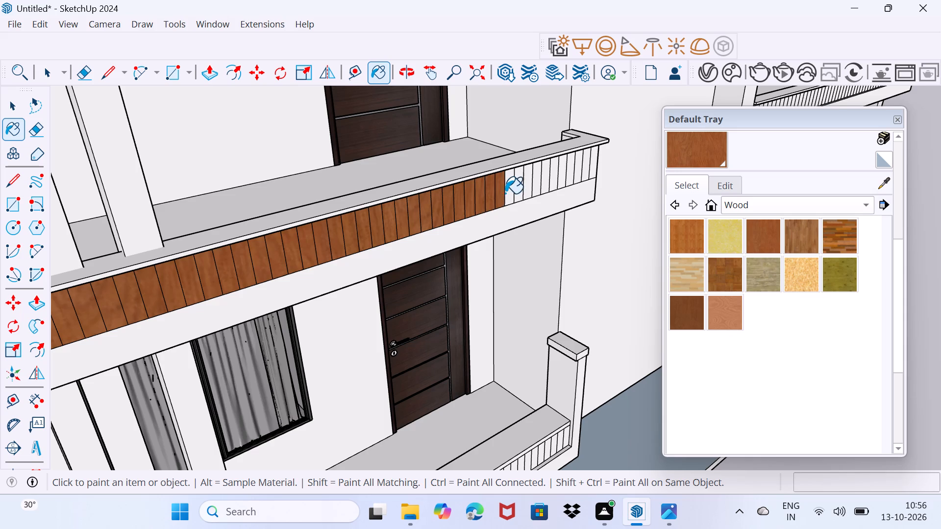
{"action": "left_click", "coordinate": [510, 192]}
{"action": "left_click", "coordinate": [519, 189]}
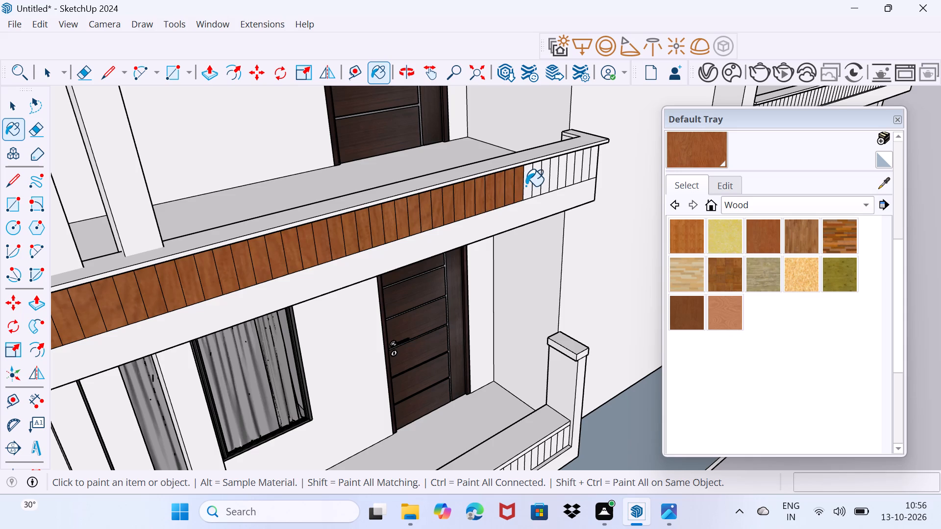
{"action": "left_click", "coordinate": [526, 186]}
{"action": "left_click", "coordinate": [540, 180]}
{"action": "left_click", "coordinate": [544, 178]}
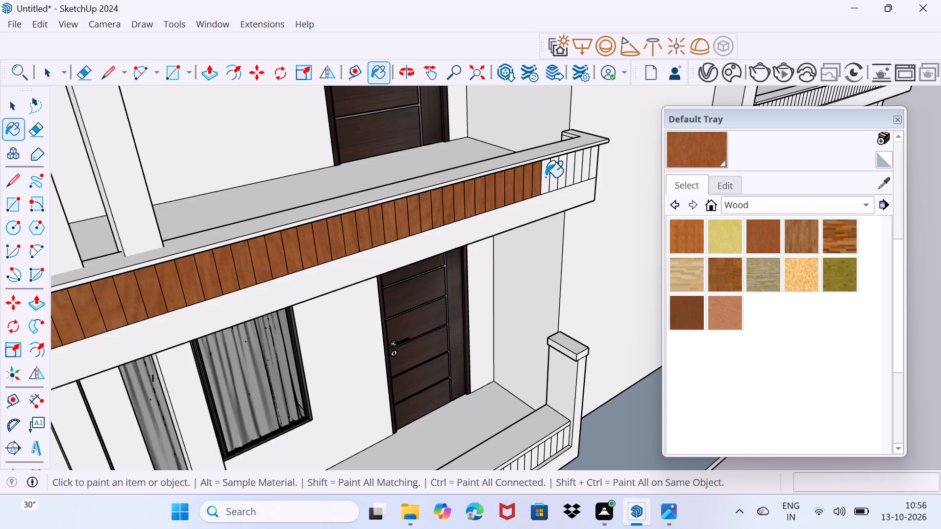
{"action": "left_click", "coordinate": [553, 177]}
{"action": "left_click", "coordinate": [563, 174]}
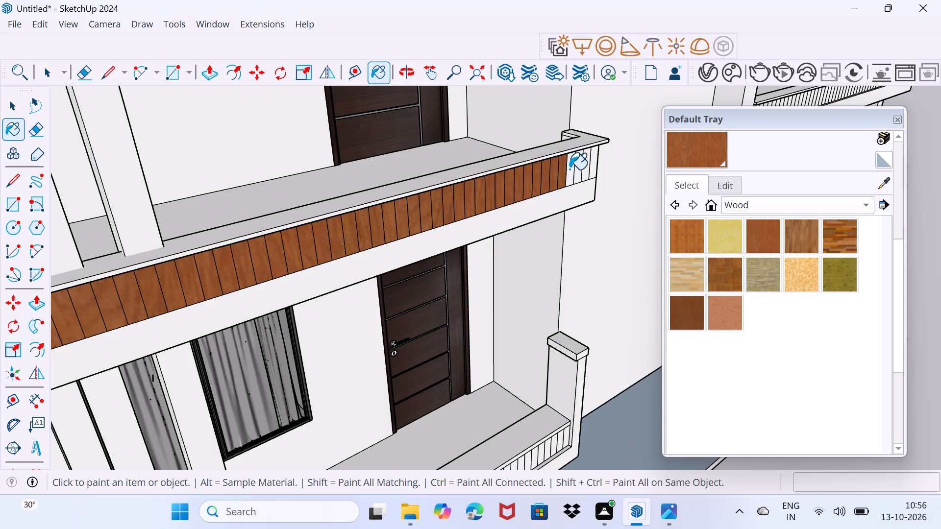
{"action": "left_click", "coordinate": [570, 169]}
{"action": "left_click", "coordinate": [577, 167]}
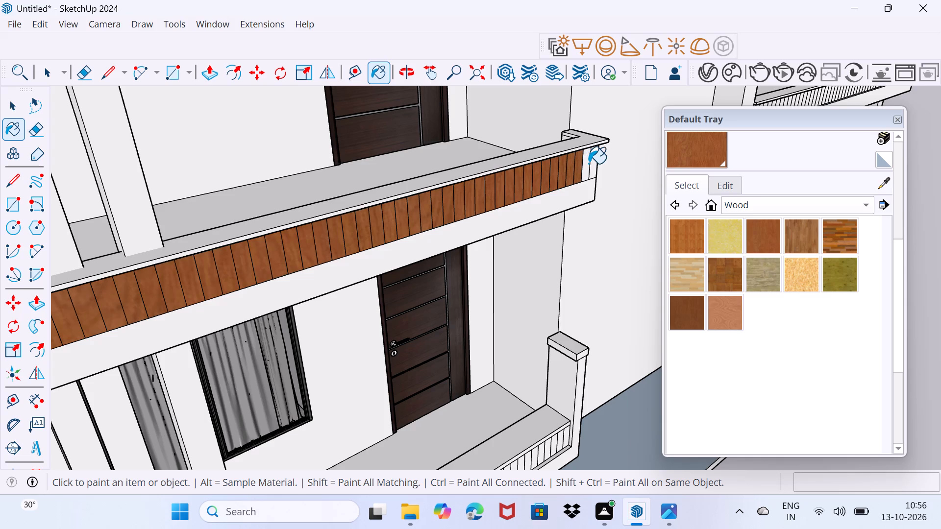
{"action": "left_click", "coordinate": [589, 163]}
{"action": "left_click", "coordinate": [587, 163]}
{"action": "left_click", "coordinate": [592, 163]}
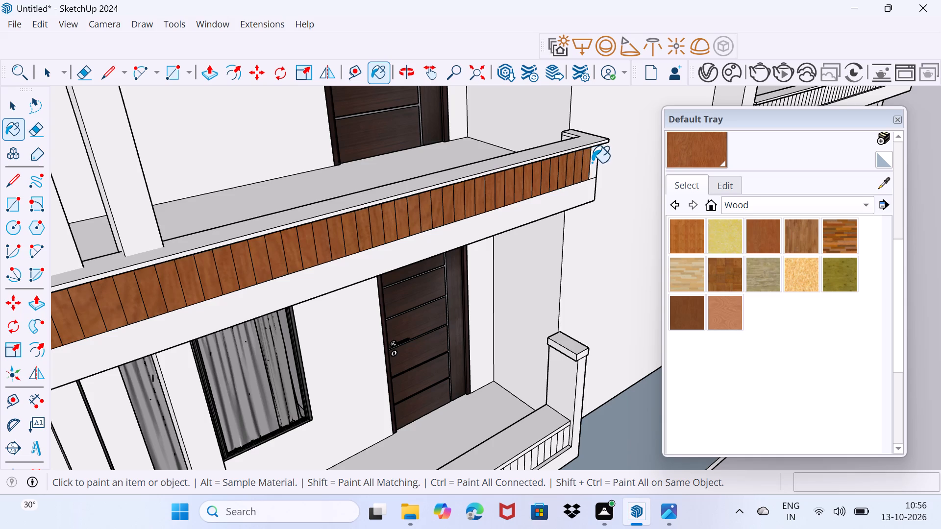
Paint the strips on the short end face of the middle-floor parapet with Wood Cherry Original.
{"action": "middle_click_drag", "start_coordinate": [608, 168], "coordinate": [375, 204]}
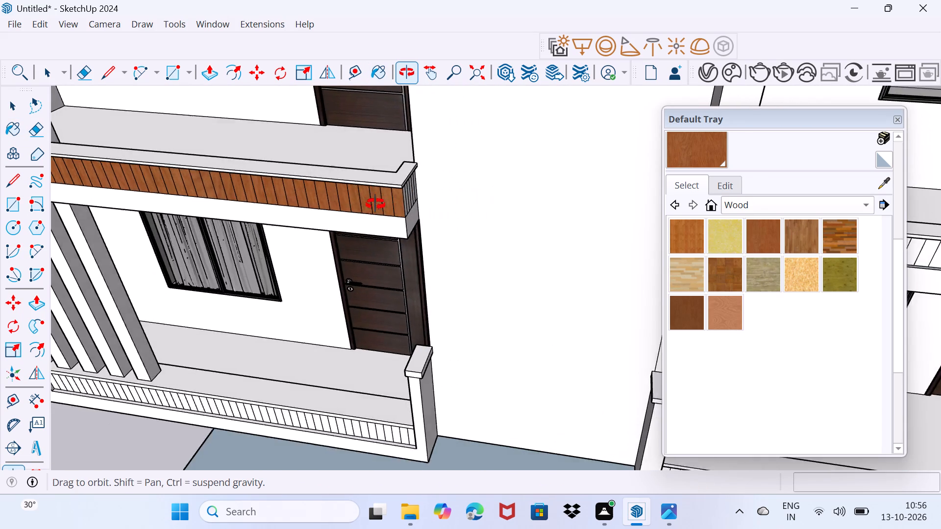
{"action": "middle_click_drag", "start_coordinate": [375, 204], "coordinate": [263, 178]}
{"action": "scroll", "coordinate": [351, 168], "scroll_direction": "up", "scroll_amount": 3}
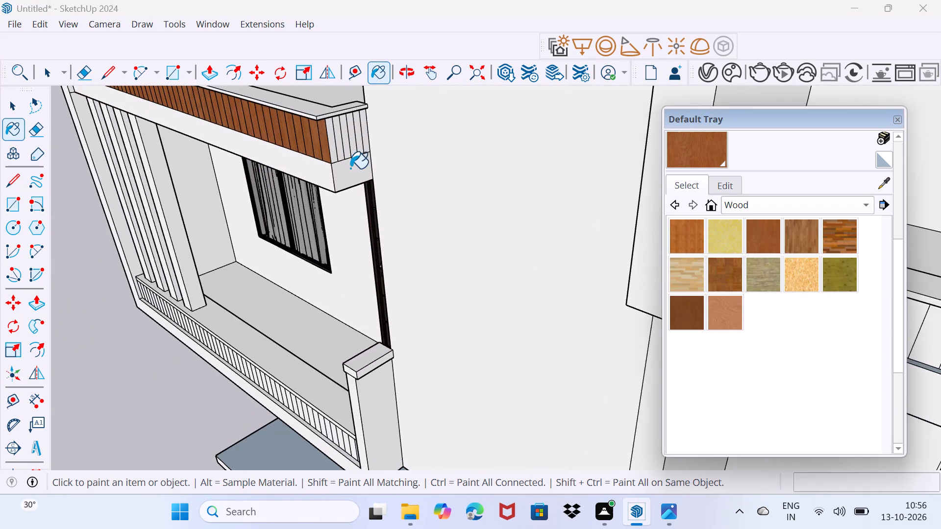
{"action": "scroll", "coordinate": [348, 168], "scroll_direction": "up", "scroll_amount": 4}
{"action": "left_click", "coordinate": [326, 151]}
{"action": "left_click", "coordinate": [334, 144]}
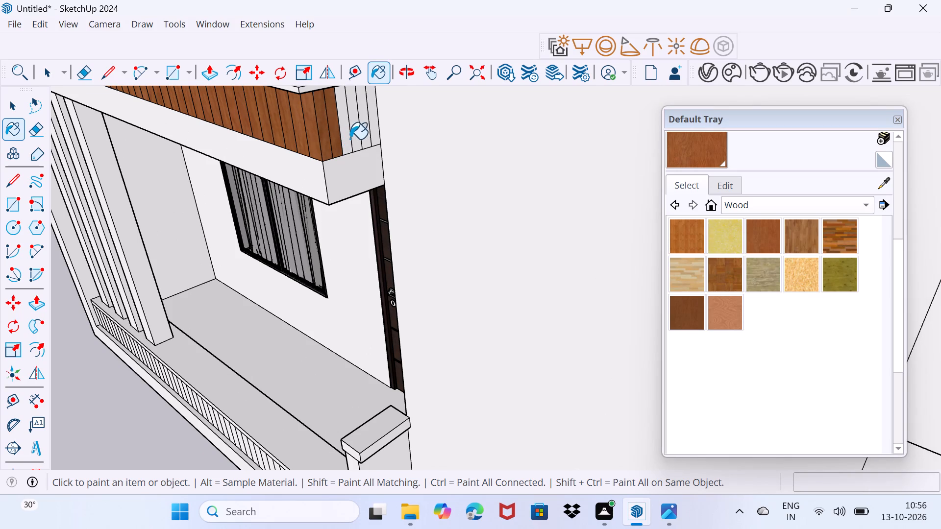
{"action": "left_click", "coordinate": [345, 138]}
{"action": "left_click", "coordinate": [355, 137]}
{"action": "left_click", "coordinate": [374, 133]}
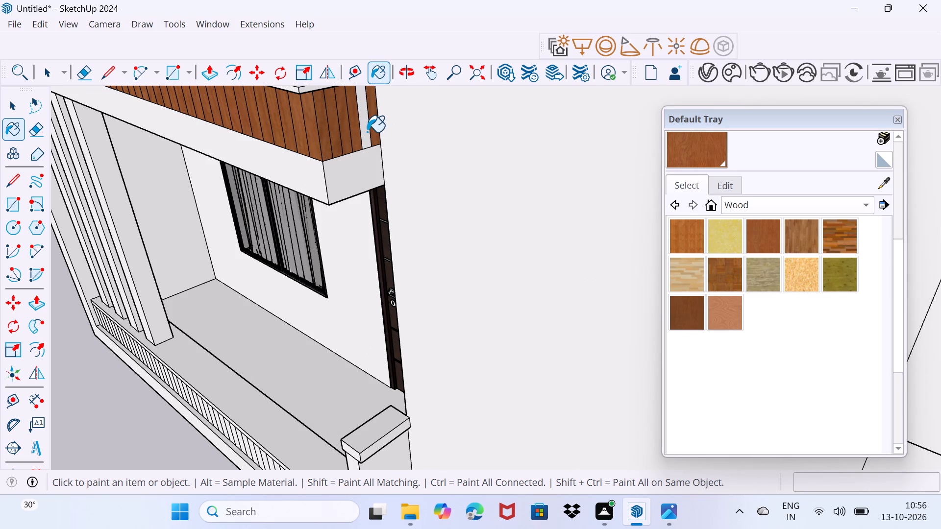
{"action": "left_click", "coordinate": [367, 132]}
Paint the ground-floor parapet strips below the same balcony with Wood Cherry Original, from the capped end post across the front of the door.
{"action": "scroll", "coordinate": [338, 170], "scroll_direction": "down", "scroll_amount": 17}
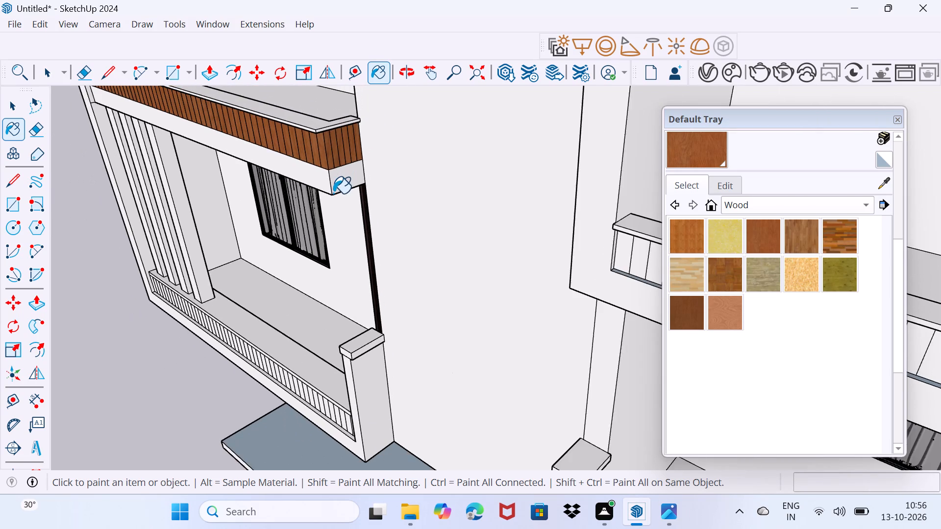
{"action": "scroll", "coordinate": [333, 193], "scroll_direction": "down", "scroll_amount": 13}
{"action": "scroll", "coordinate": [319, 251], "scroll_direction": "down", "scroll_amount": 4}
{"action": "middle_click_drag", "start_coordinate": [297, 355], "coordinate": [303, 355]}
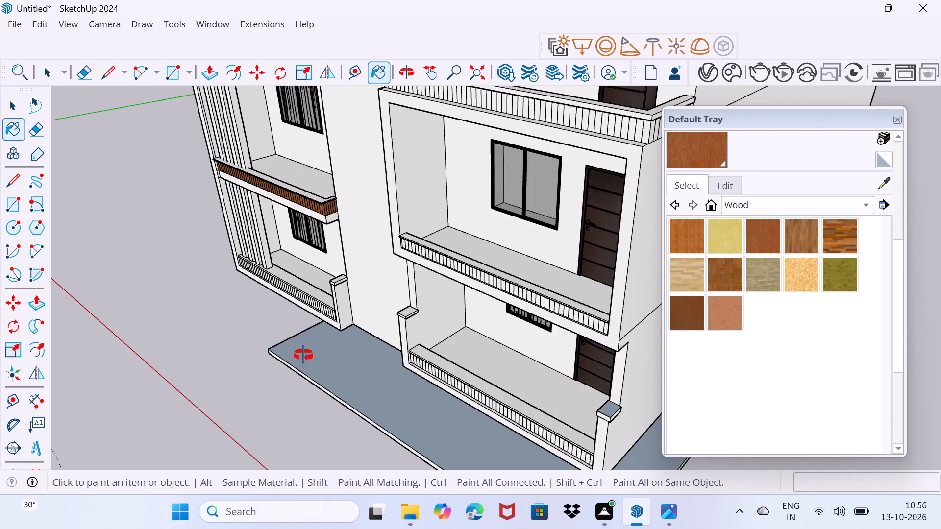
{"action": "middle_click_drag", "start_coordinate": [303, 355], "coordinate": [483, 225]}
{"action": "scroll", "coordinate": [308, 372], "scroll_direction": "up", "scroll_amount": 4}
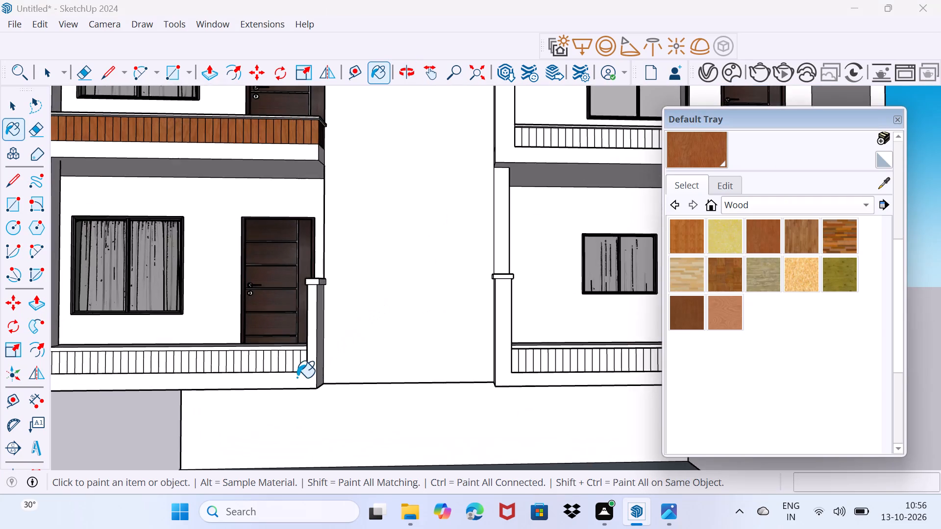
{"action": "scroll", "coordinate": [297, 378], "scroll_direction": "up", "scroll_amount": 4}
{"action": "left_click", "coordinate": [309, 351]}
{"action": "left_click", "coordinate": [294, 361]}
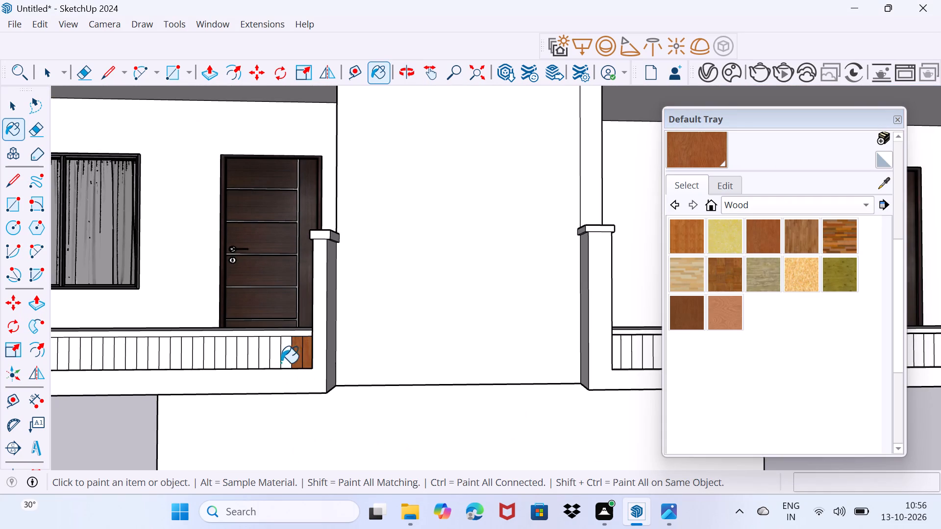
{"action": "left_click", "coordinate": [272, 365]}
{"action": "left_click", "coordinate": [257, 362]}
{"action": "left_click", "coordinate": [286, 359]}
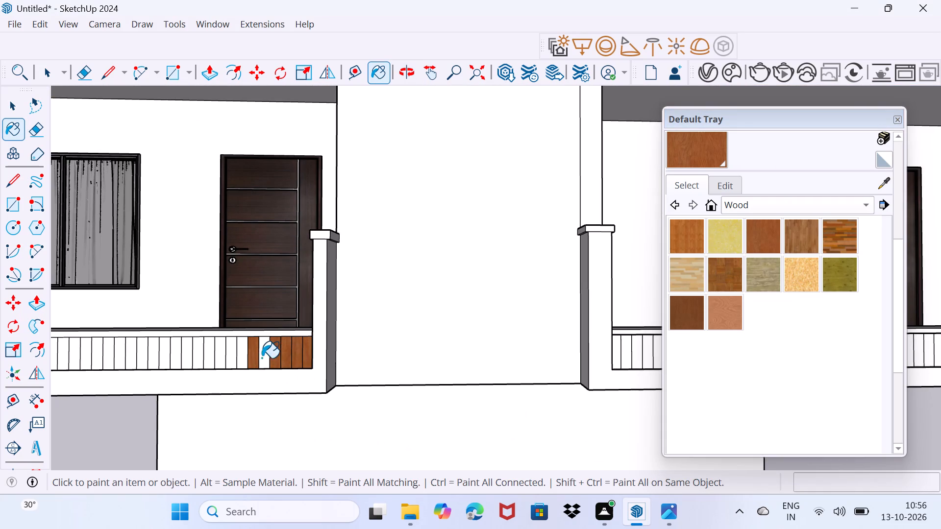
{"action": "left_click", "coordinate": [262, 359]}
{"action": "left_click", "coordinate": [238, 359]}
{"action": "left_click", "coordinate": [227, 358]}
{"action": "left_click", "coordinate": [213, 360]}
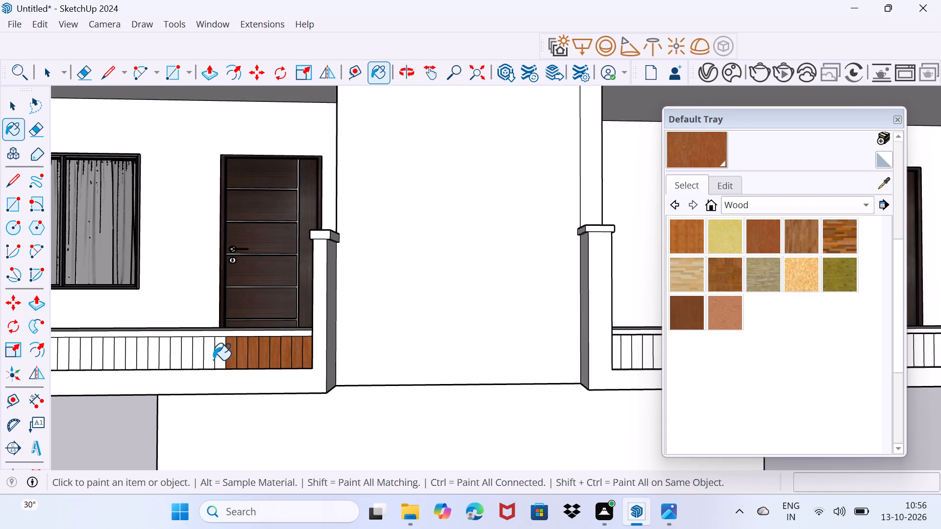
{"action": "left_click", "coordinate": [220, 358]}
{"action": "left_click", "coordinate": [202, 359]}
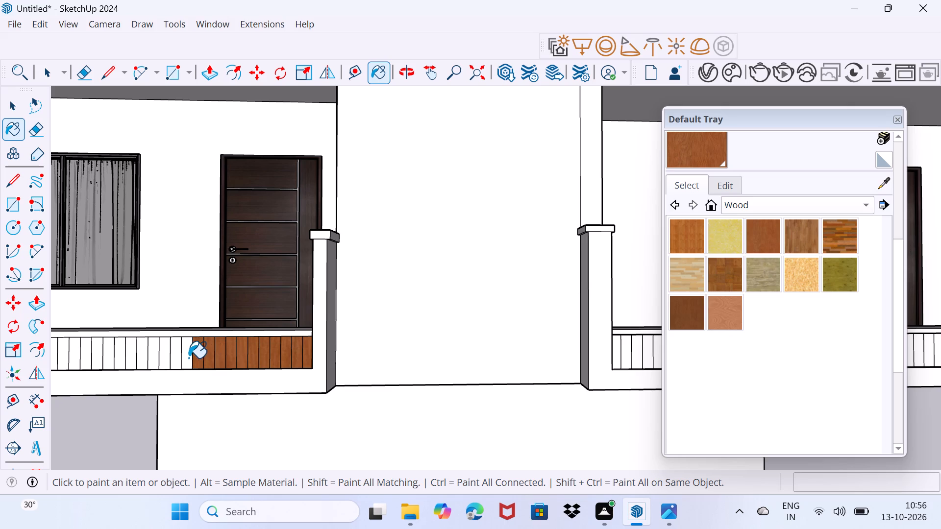
{"action": "left_click", "coordinate": [187, 358]}
Continue Wood Cherry Original along the ground-floor parapet, from the door to the near edge of the curtained window.
{"action": "scroll", "coordinate": [186, 357], "scroll_direction": "down", "scroll_amount": 4}
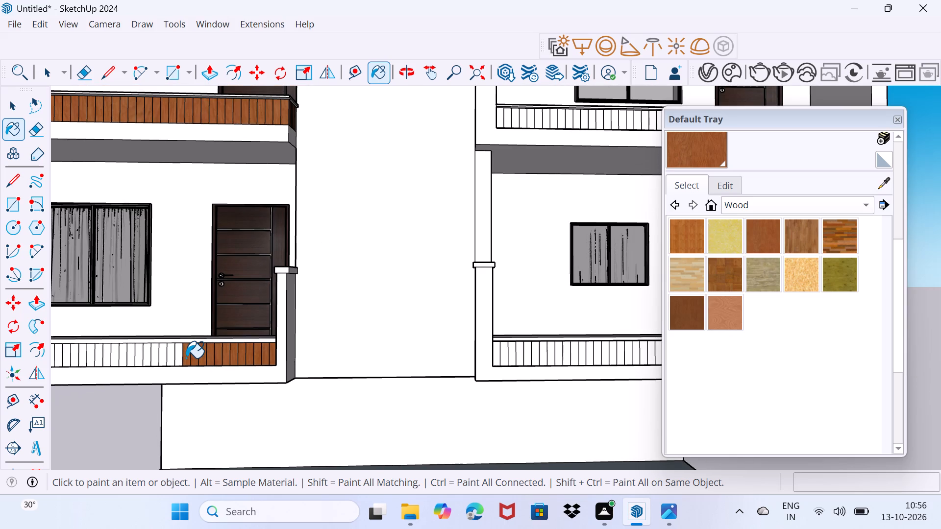
{"action": "middle_click_drag", "start_coordinate": [186, 358], "coordinate": [502, 305]}
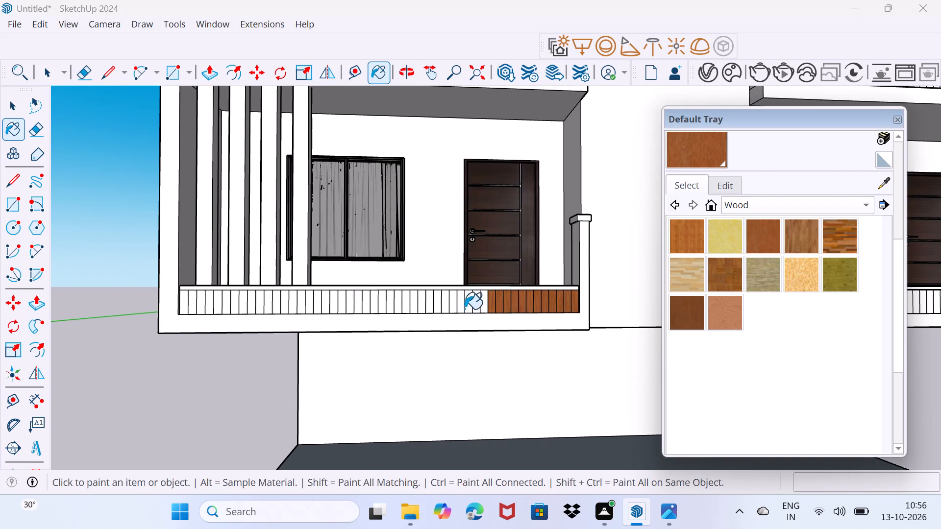
{"action": "left_click", "coordinate": [484, 306]}
{"action": "left_click", "coordinate": [475, 306]}
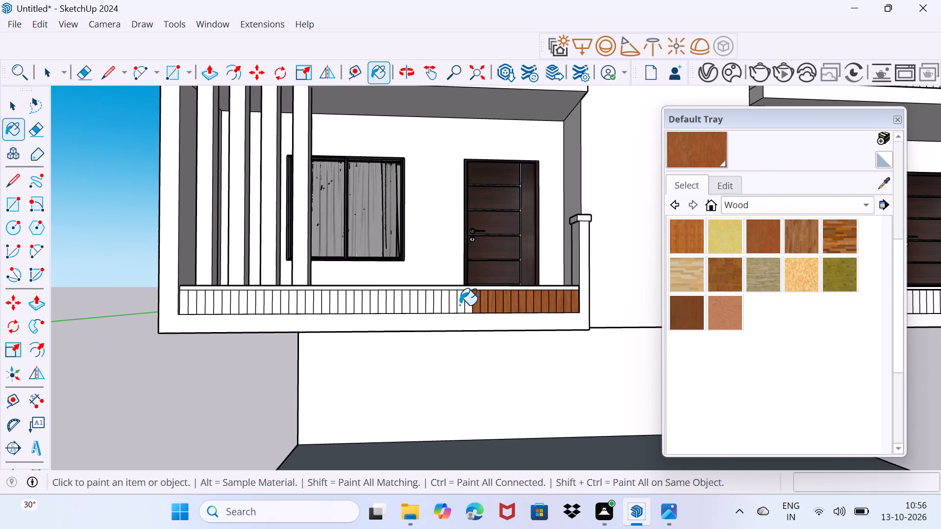
{"action": "left_click", "coordinate": [470, 304]}
{"action": "left_click", "coordinate": [460, 307]}
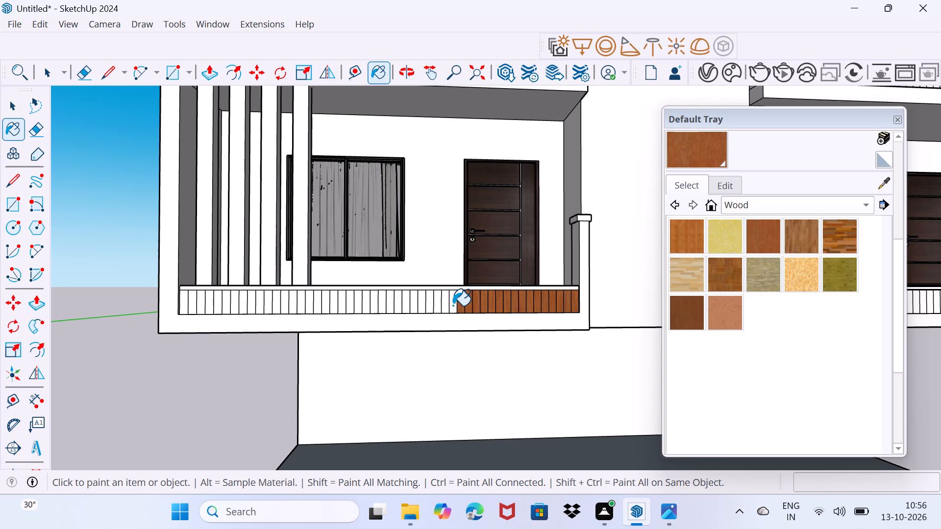
{"action": "left_click", "coordinate": [453, 305]}
{"action": "left_click", "coordinate": [446, 305]}
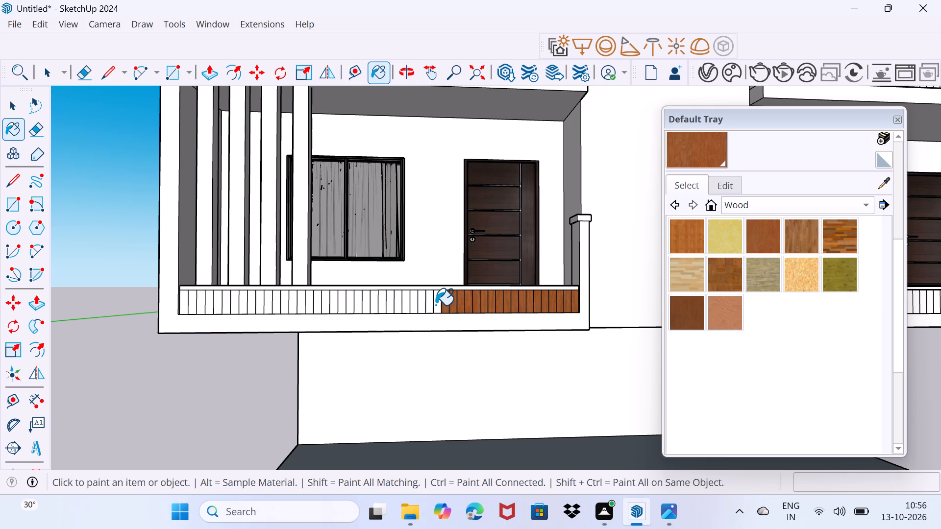
{"action": "left_click", "coordinate": [437, 305]}
{"action": "left_click", "coordinate": [433, 305]}
{"action": "left_click", "coordinate": [422, 306]}
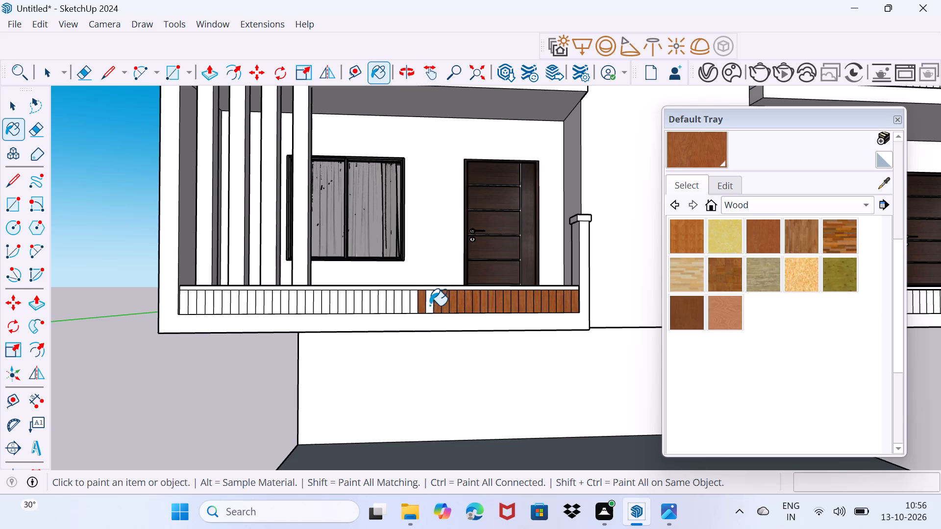
{"action": "left_click", "coordinate": [430, 306]}
{"action": "left_click", "coordinate": [416, 306]}
{"action": "left_click", "coordinate": [406, 307]}
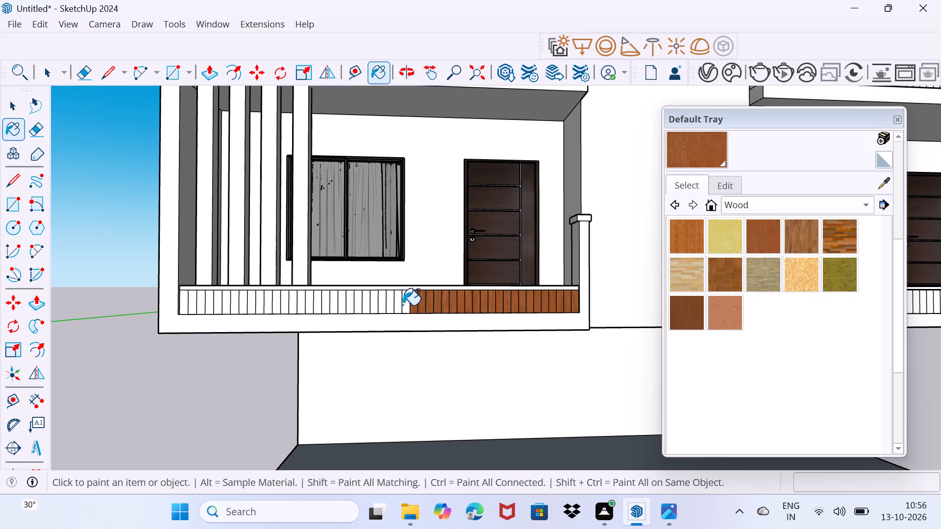
Paint the ground-floor parapet strips in front of the curtained window with Wood Cherry Original, up to the nearest vertical slat.
{"action": "left_click", "coordinate": [399, 306]}
{"action": "left_click", "coordinate": [388, 307]}
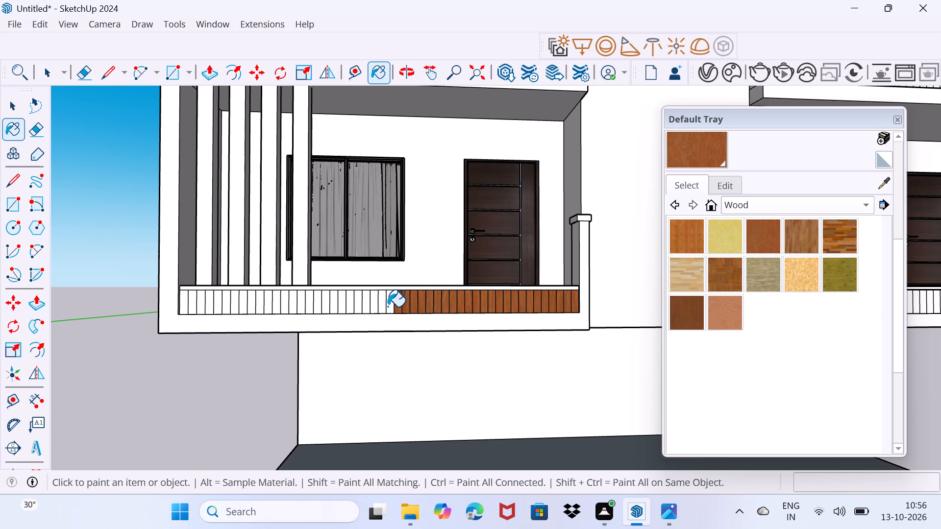
{"action": "left_click", "coordinate": [381, 307]}
{"action": "left_click", "coordinate": [373, 307]}
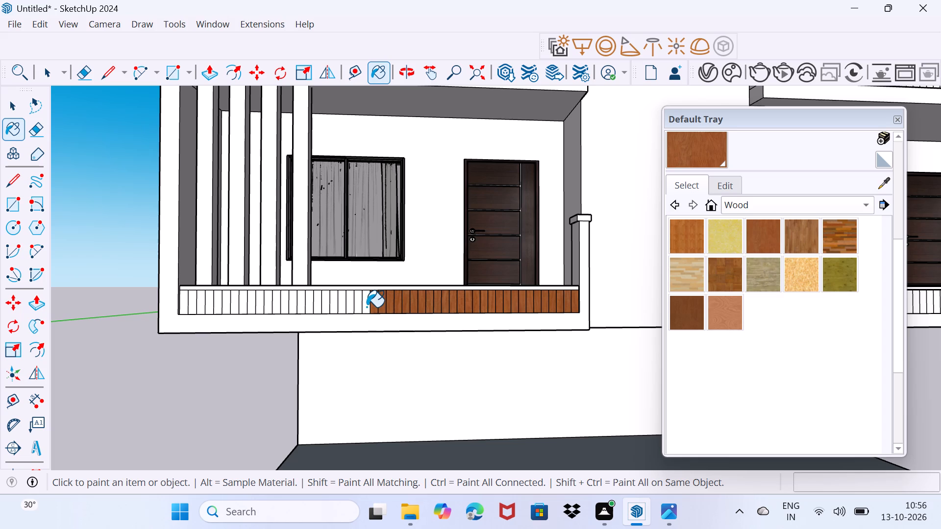
{"action": "left_click", "coordinate": [367, 307]}
{"action": "left_click", "coordinate": [358, 308]}
{"action": "left_click", "coordinate": [350, 308]}
{"action": "left_click", "coordinate": [343, 309]}
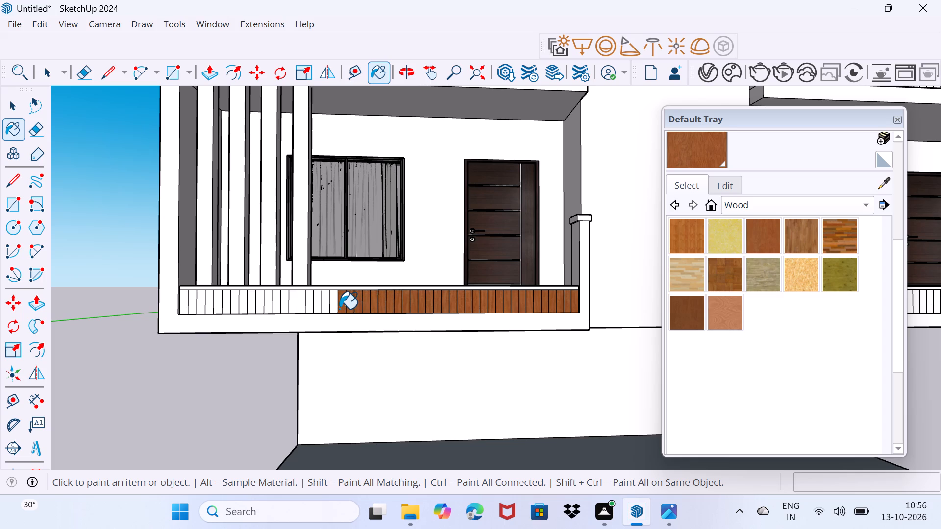
{"action": "left_click", "coordinate": [332, 309]}
{"action": "left_click", "coordinate": [325, 308]}
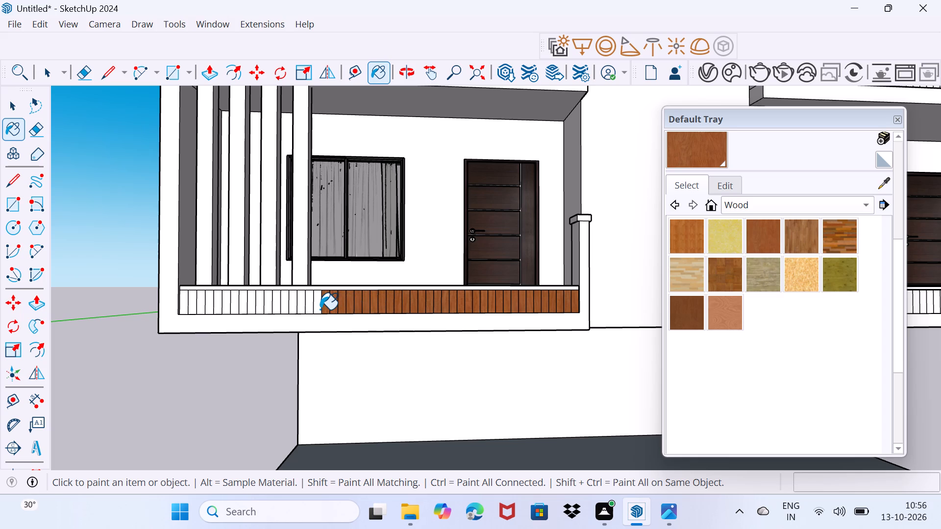
{"action": "left_click", "coordinate": [320, 310]}
Continue Wood Cherry Original along the ground-floor parapet strips below the two vertical slats nearest the door.
{"action": "left_click", "coordinate": [307, 311]}
{"action": "left_click", "coordinate": [301, 311]}
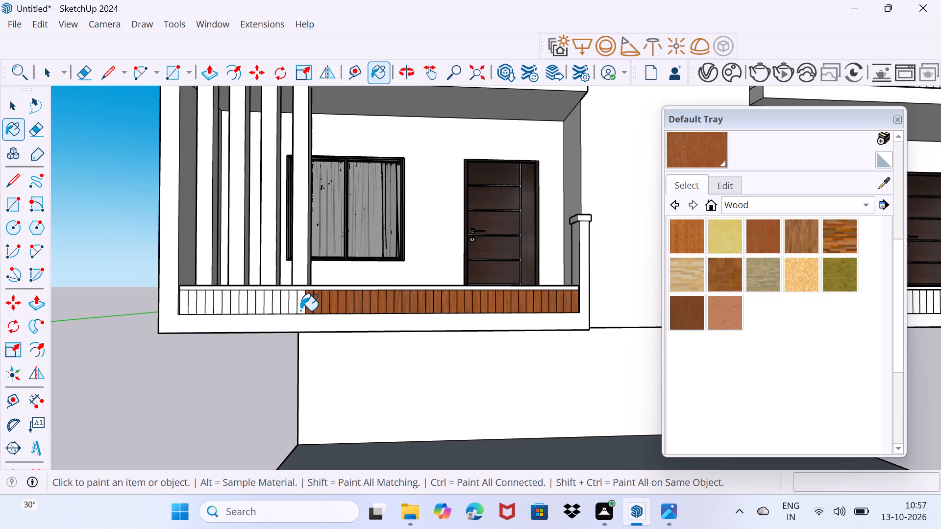
{"action": "left_click", "coordinate": [291, 311]}
{"action": "left_click", "coordinate": [281, 311]}
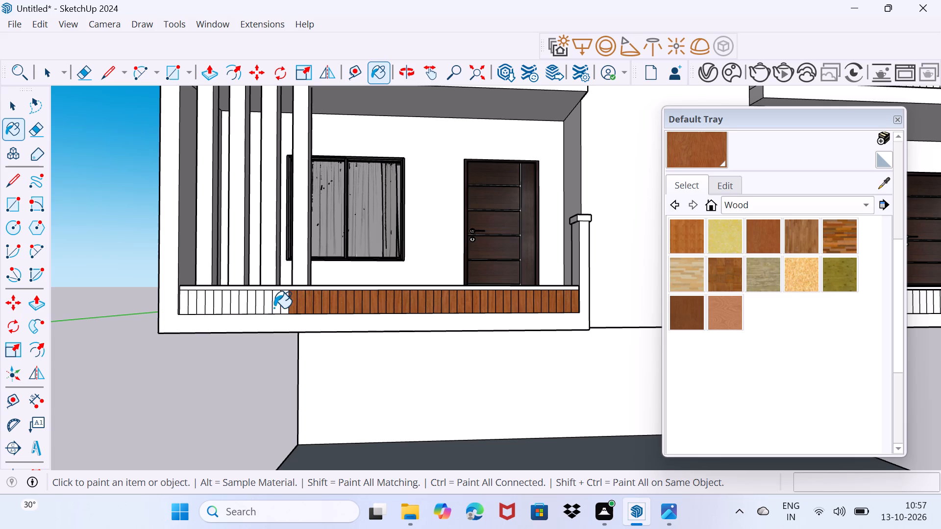
{"action": "left_click", "coordinate": [283, 305]}
{"action": "left_click", "coordinate": [276, 305]}
{"action": "left_click", "coordinate": [270, 304]}
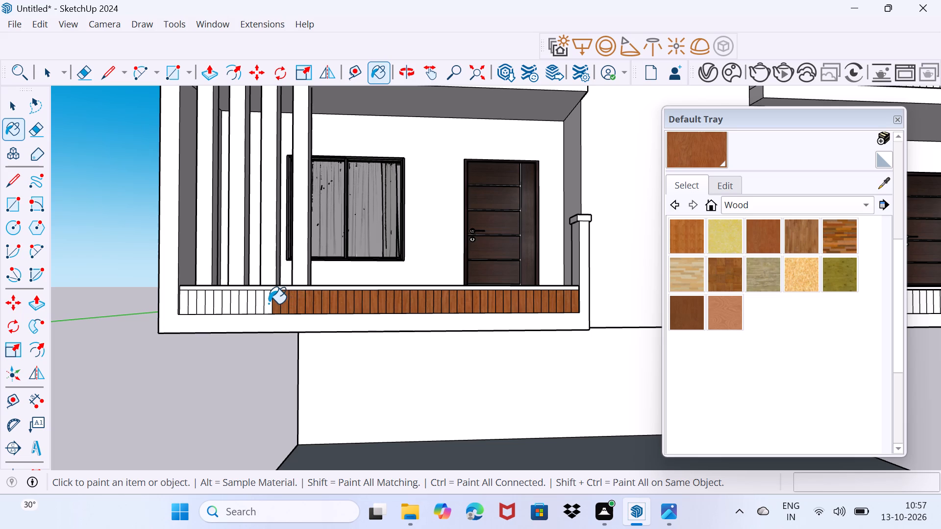
{"action": "left_click", "coordinate": [260, 306]}
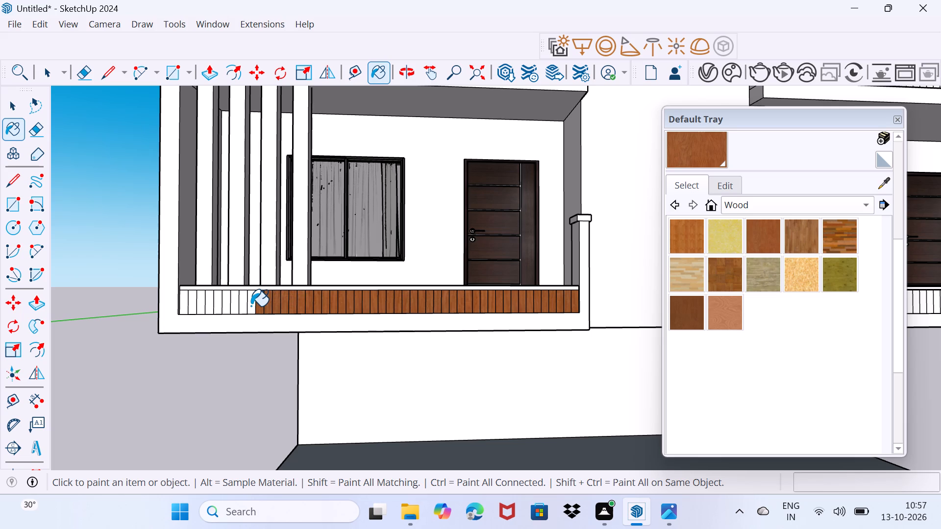
Paint the remaining ground-floor parapet strips below the outer vertical slats with Wood Cherry Original, up to the balcony's far end.
{"action": "left_click", "coordinate": [251, 306]}
{"action": "left_click", "coordinate": [235, 306]}
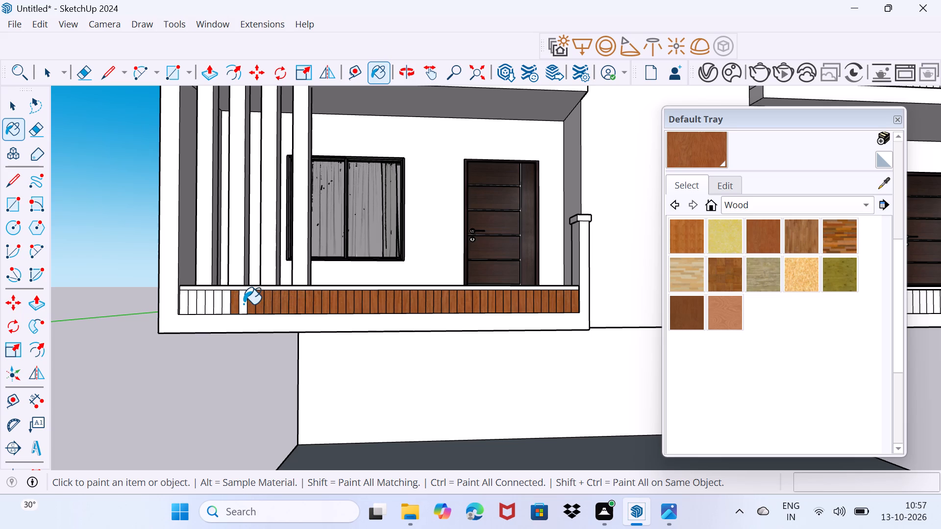
{"action": "left_click", "coordinate": [244, 304]}
{"action": "left_click", "coordinate": [227, 305]}
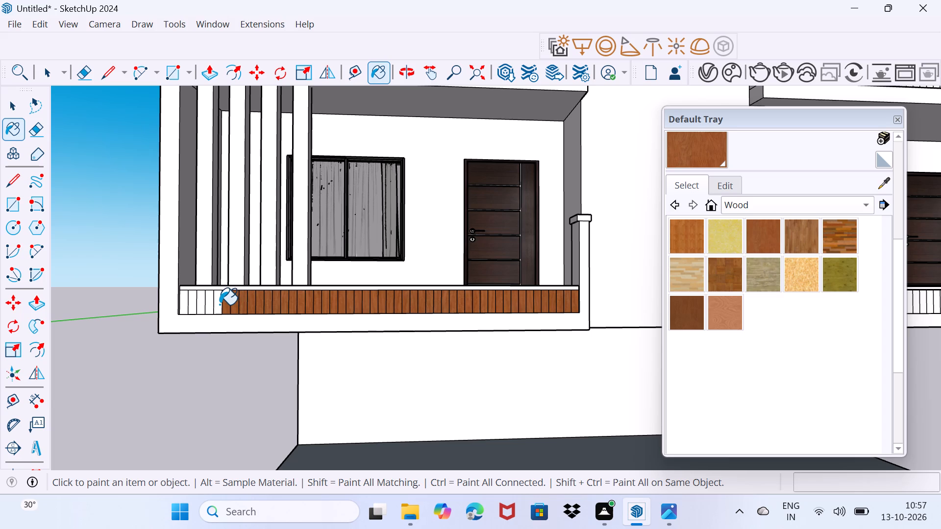
{"action": "left_click", "coordinate": [220, 305]}
{"action": "left_click", "coordinate": [209, 305]}
{"action": "left_click", "coordinate": [198, 304]}
{"action": "left_click", "coordinate": [192, 305]}
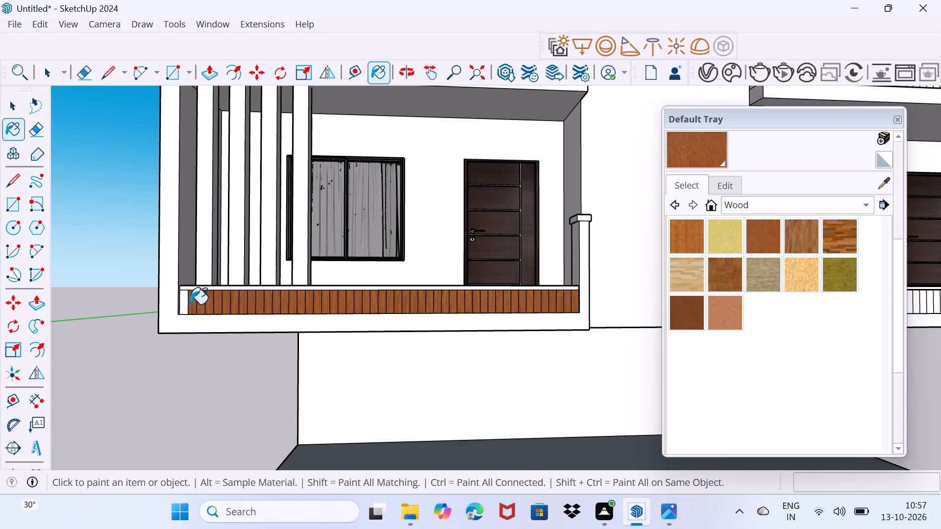
{"action": "left_click", "coordinate": [185, 304]}
Paint the first four strips of the other ground-floor balcony's parapet with Wood Cherry Original, starting at the capped post beside the central wall.
{"action": "scroll", "coordinate": [222, 304], "scroll_direction": "down", "scroll_amount": 7}
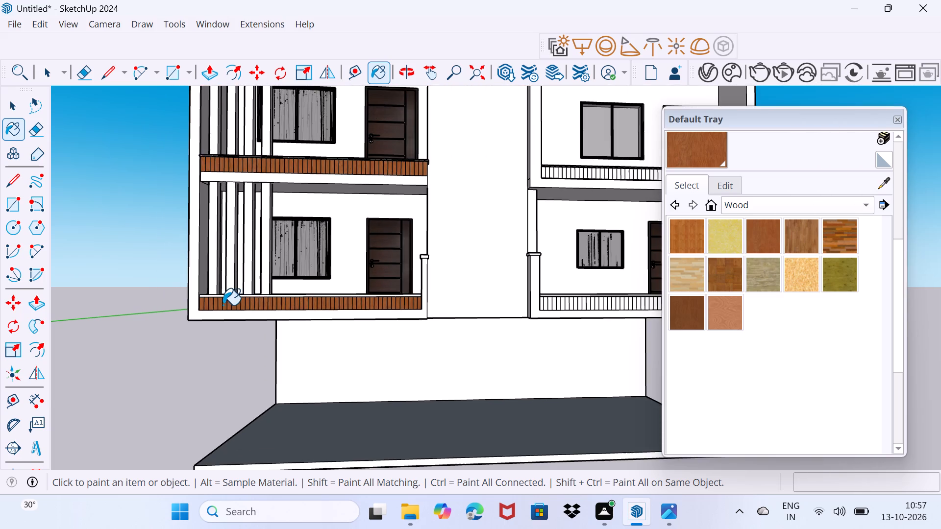
{"action": "scroll", "coordinate": [297, 291], "scroll_direction": "down", "scroll_amount": 4}
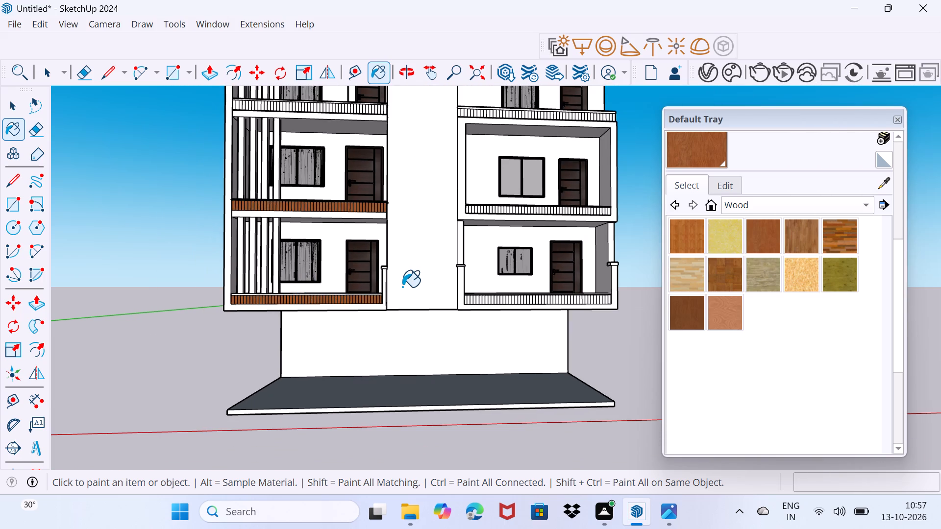
{"action": "middle_click_drag", "start_coordinate": [402, 287], "coordinate": [238, 361]}
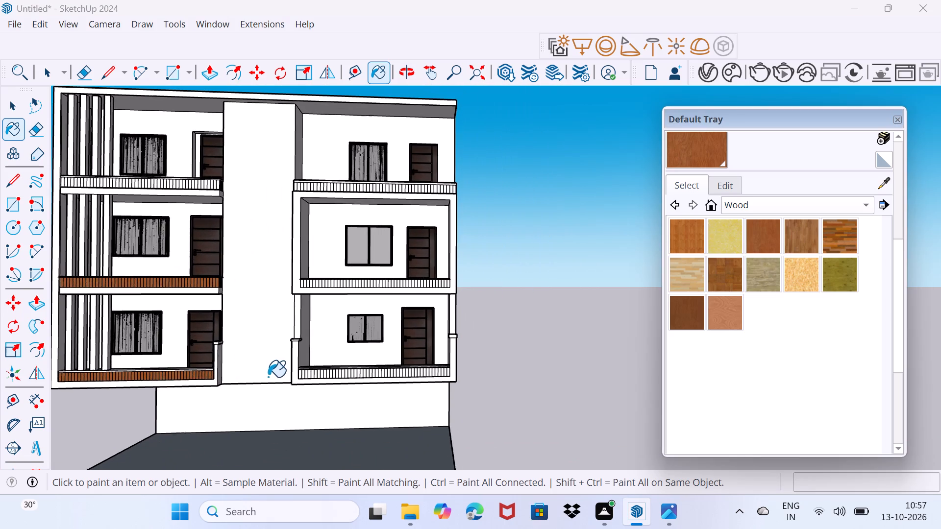
{"action": "scroll", "coordinate": [269, 377], "scroll_direction": "up", "scroll_amount": 12}
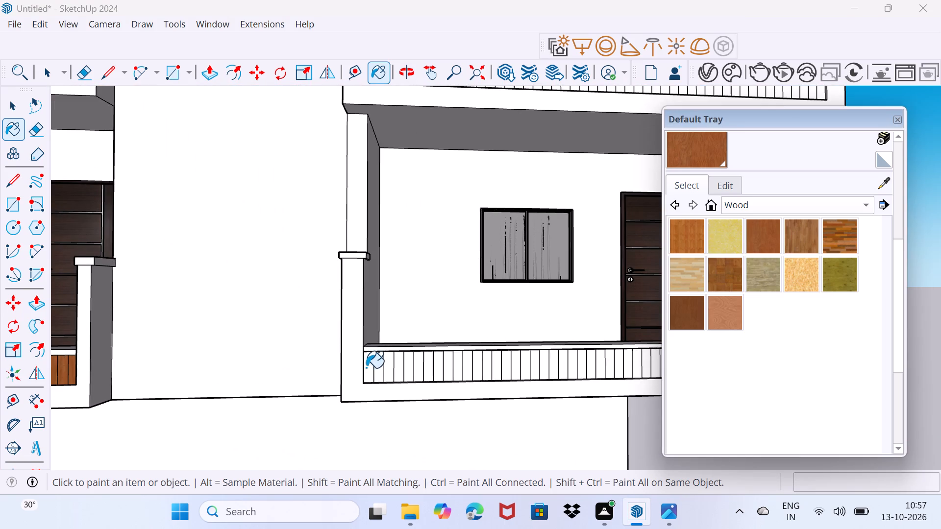
{"action": "left_click", "coordinate": [371, 367]}
{"action": "left_click", "coordinate": [380, 367]}
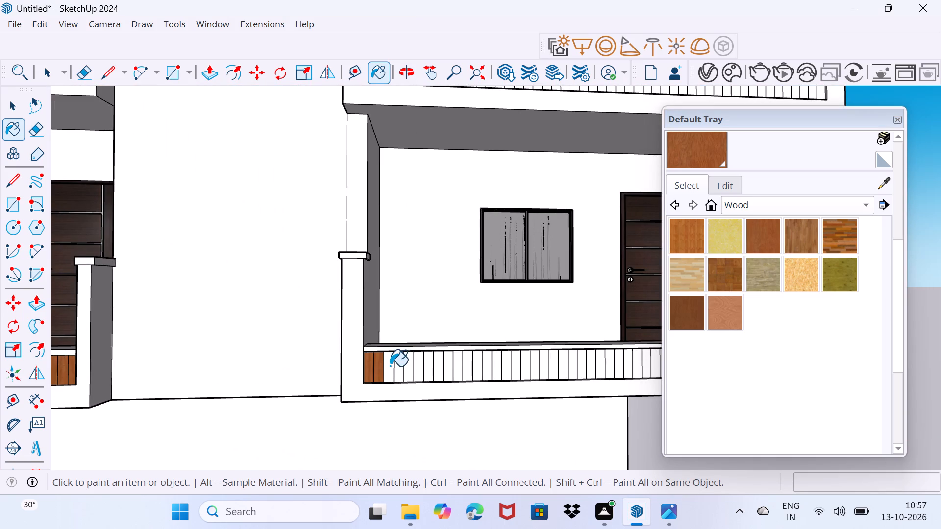
{"action": "left_click", "coordinate": [390, 366]}
{"action": "left_click", "coordinate": [399, 368]}
Continue Wood Cherry Original along this ground-floor parapet up to the near edge of the small curtained window.
{"action": "scroll", "coordinate": [406, 365], "scroll_direction": "down", "scroll_amount": 2}
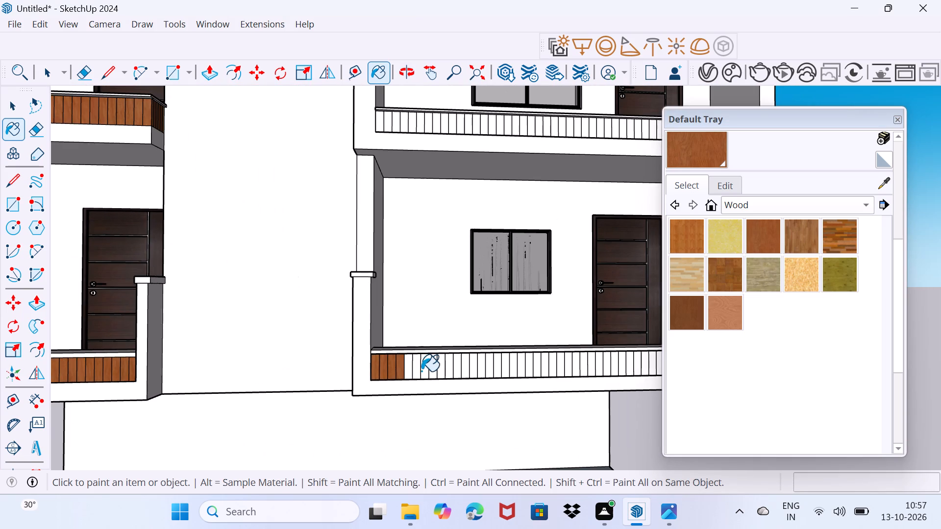
{"action": "scroll", "coordinate": [422, 372], "scroll_direction": "down", "scroll_amount": 2}
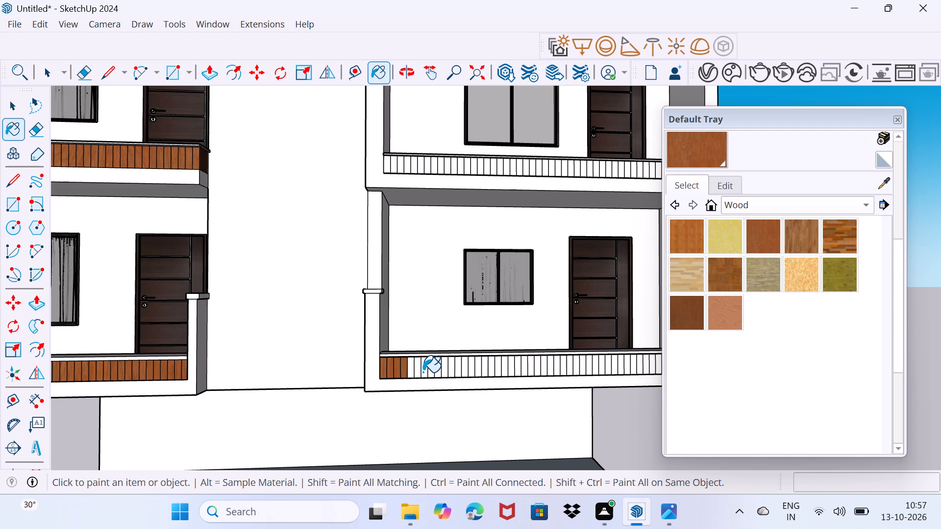
{"action": "middle_click_drag", "start_coordinate": [423, 372], "coordinate": [301, 377]}
{"action": "scroll", "coordinate": [310, 381], "scroll_direction": "up", "scroll_amount": 1}
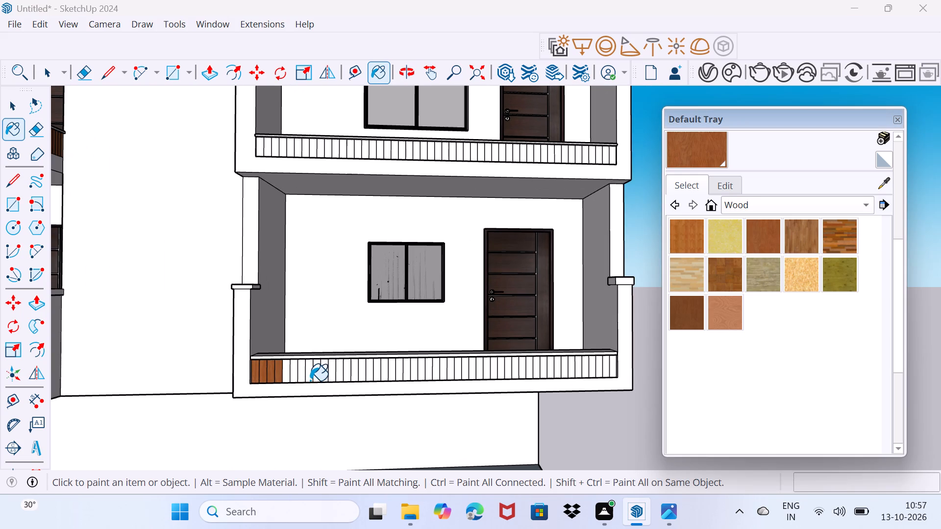
{"action": "left_click", "coordinate": [288, 374]}
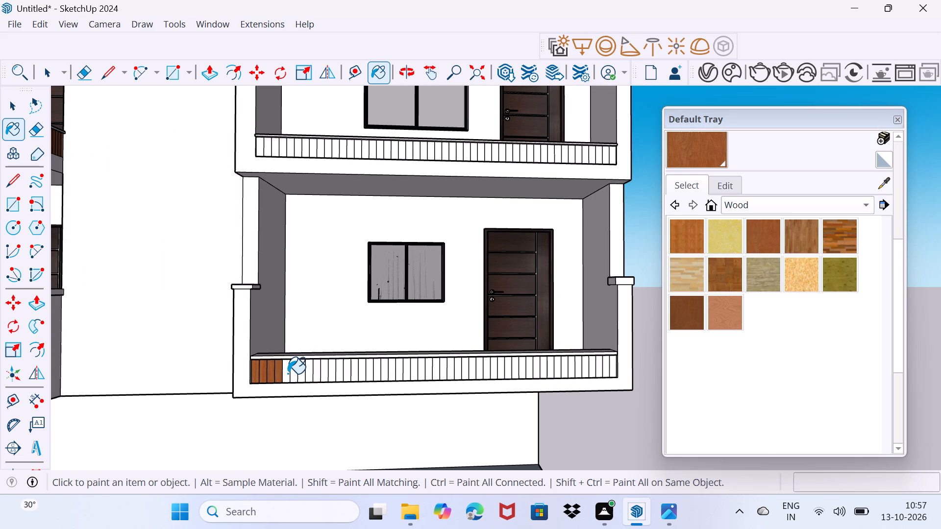
{"action": "left_click", "coordinate": [291, 374]}
{"action": "left_click", "coordinate": [300, 372]}
{"action": "left_click", "coordinate": [309, 372]}
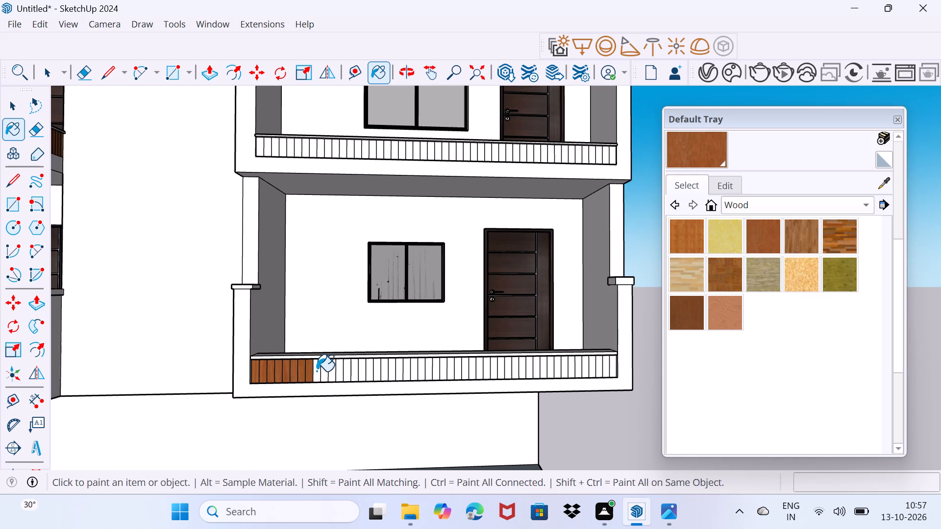
{"action": "left_click", "coordinate": [317, 371]}
{"action": "left_click", "coordinate": [327, 370]}
{"action": "left_click", "coordinate": [334, 370]}
{"action": "left_click", "coordinate": [342, 370]}
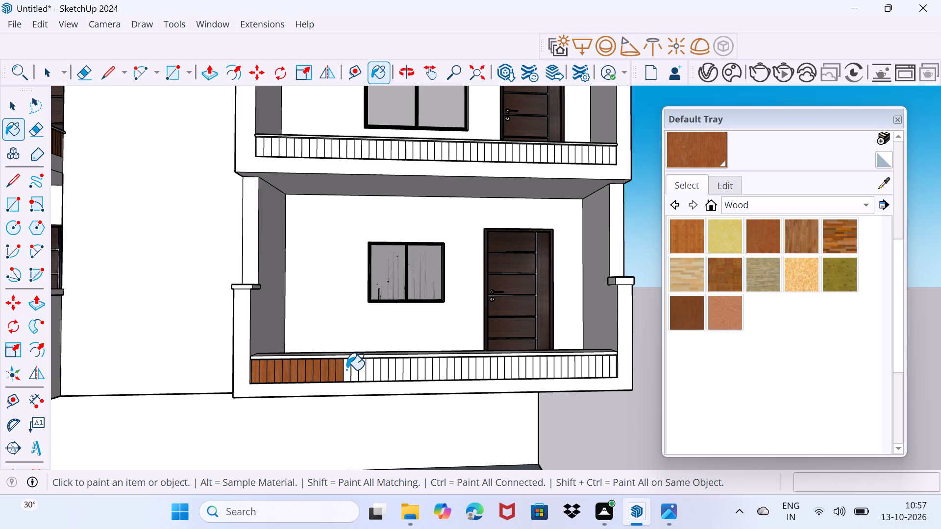
{"action": "left_click", "coordinate": [347, 370]}
{"action": "left_click", "coordinate": [357, 370]}
{"action": "left_click", "coordinate": [364, 371]}
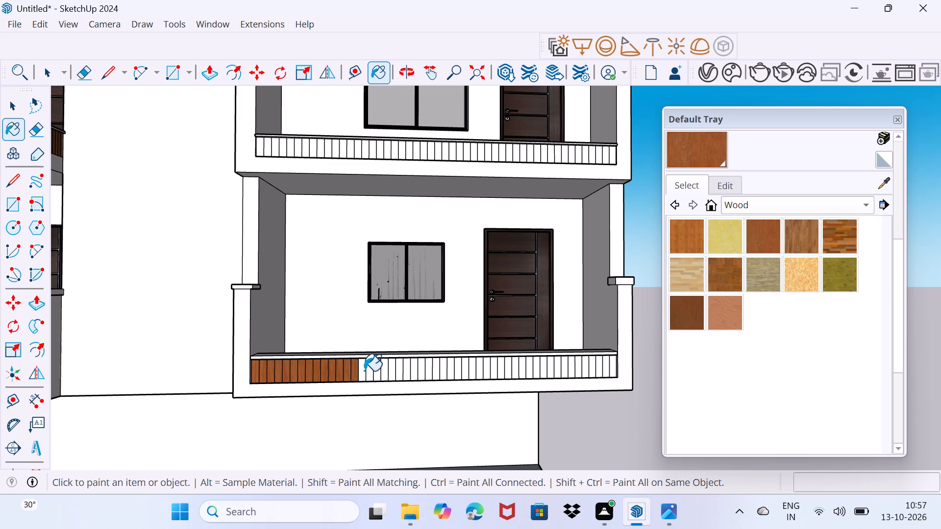
Paint the parapet strips in front of the small curtained ground-floor window with Wood Cherry Original.
{"action": "left_click", "coordinate": [372, 377]}
{"action": "left_click", "coordinate": [381, 374]}
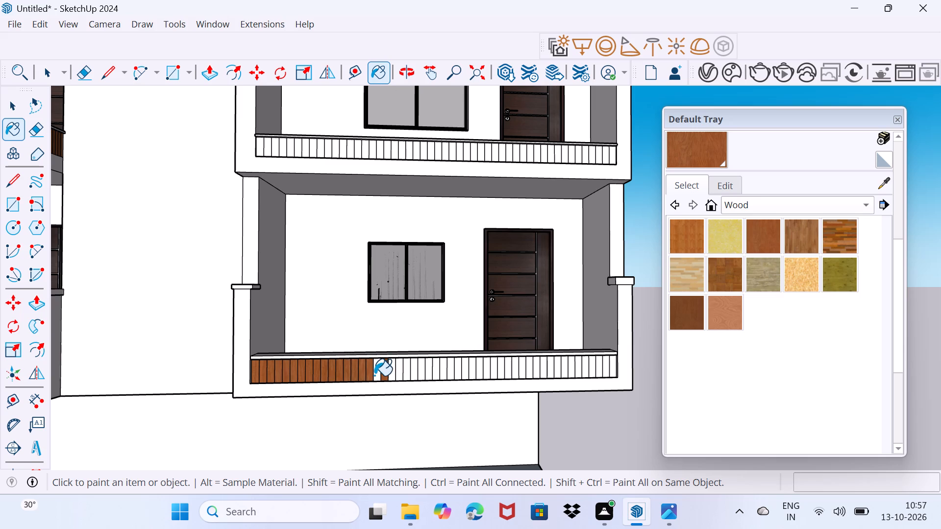
{"action": "left_click", "coordinate": [373, 375]}
{"action": "left_click", "coordinate": [393, 373]}
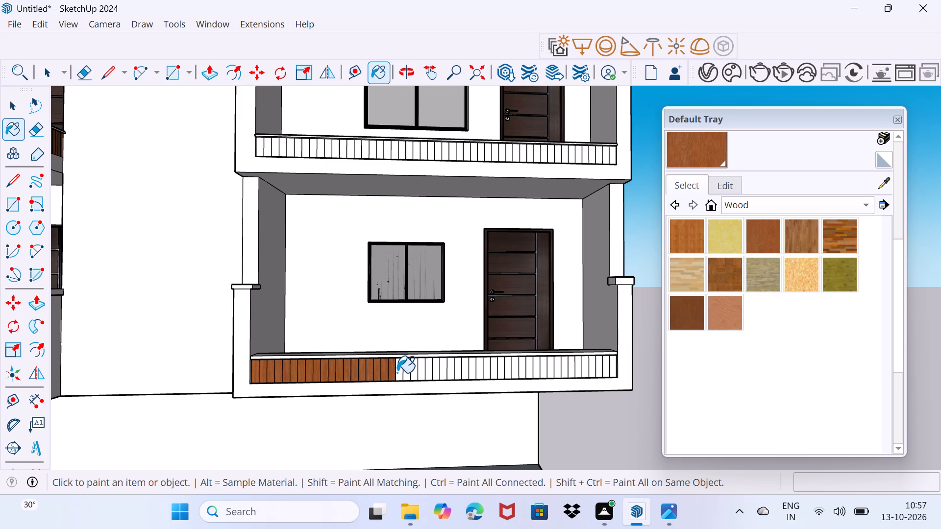
{"action": "left_click", "coordinate": [397, 373]}
{"action": "left_click", "coordinate": [410, 371]}
{"action": "left_click", "coordinate": [417, 371]}
{"action": "left_click", "coordinate": [412, 371]}
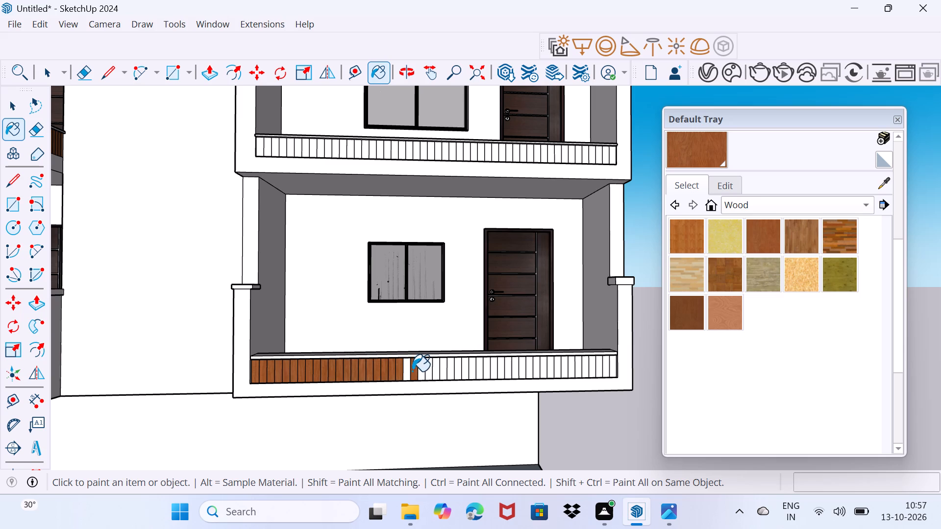
{"action": "left_click", "coordinate": [405, 373]}
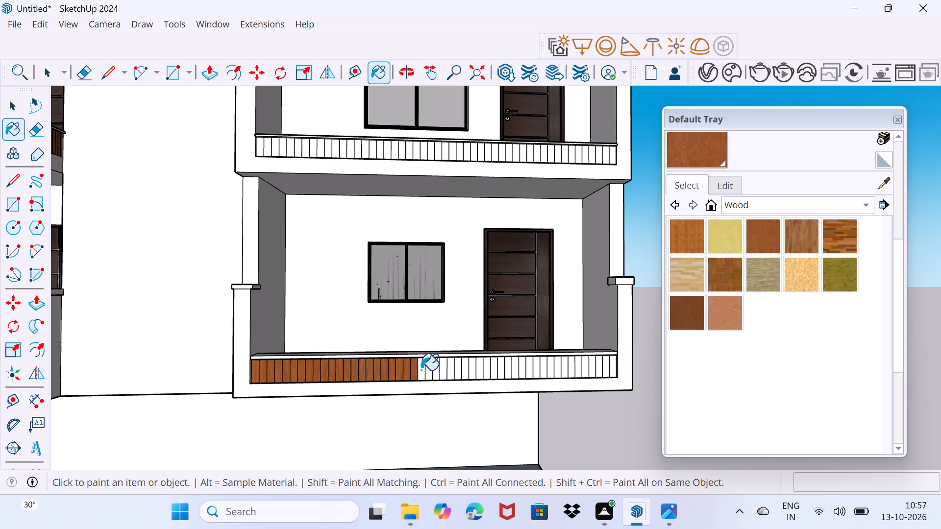
{"action": "left_click", "coordinate": [423, 370]}
{"action": "left_click", "coordinate": [430, 370]}
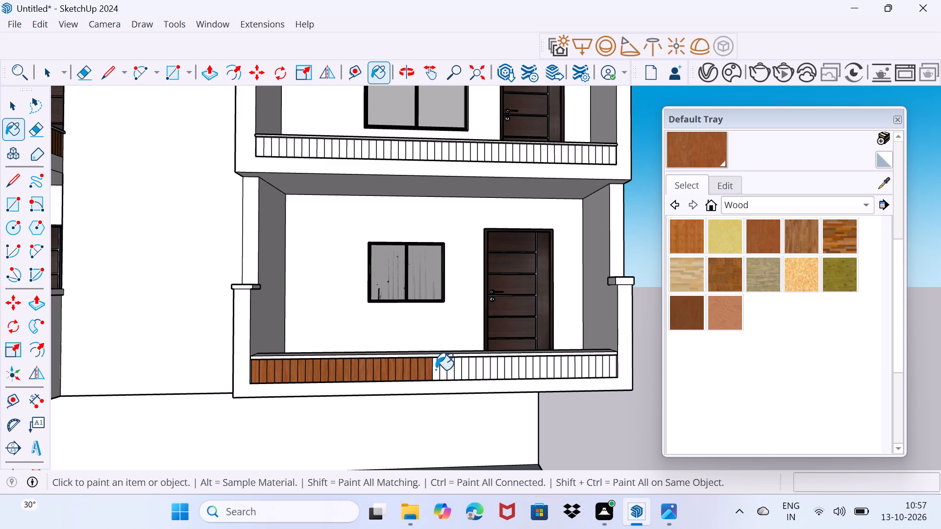
{"action": "left_click", "coordinate": [438, 370]}
{"action": "left_click", "coordinate": [445, 369]}
{"action": "left_click", "coordinate": [450, 368]}
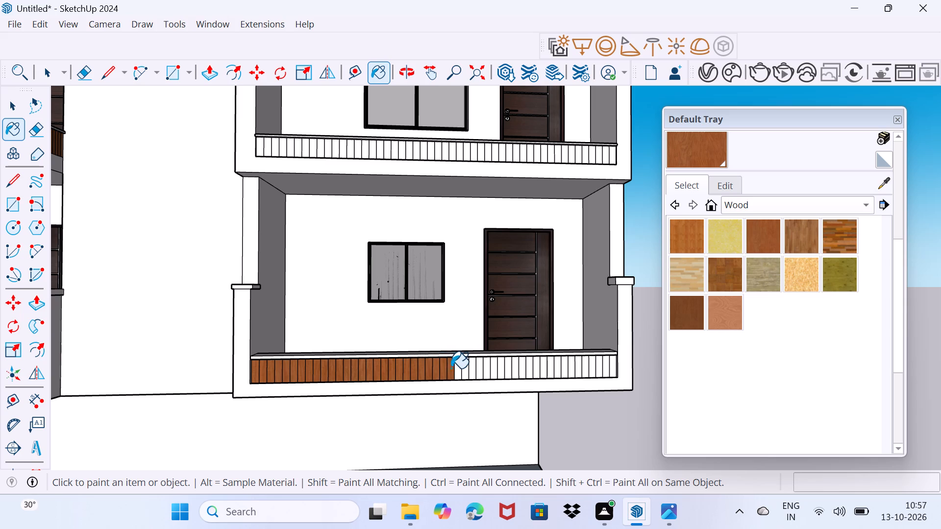
Paint the ground-floor parapet strips between the small window and the near edge of the door with Wood Cherry Original.
{"action": "left_click", "coordinate": [457, 367]}
{"action": "left_click", "coordinate": [465, 369]}
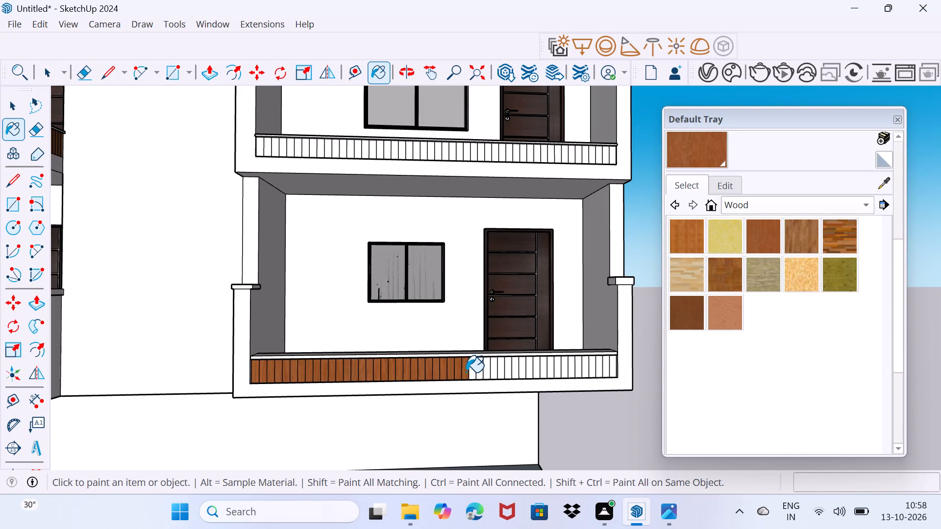
{"action": "scroll", "coordinate": [466, 372], "scroll_direction": "up", "scroll_amount": 3}
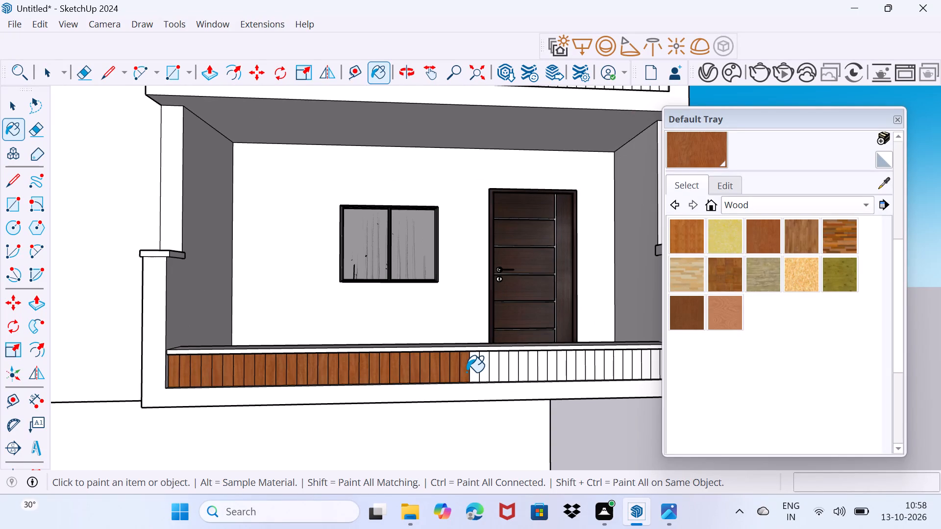
{"action": "scroll", "coordinate": [467, 372], "scroll_direction": "down", "scroll_amount": 2}
{"action": "middle_click_drag", "start_coordinate": [467, 372], "coordinate": [437, 371], "text": "shift"}
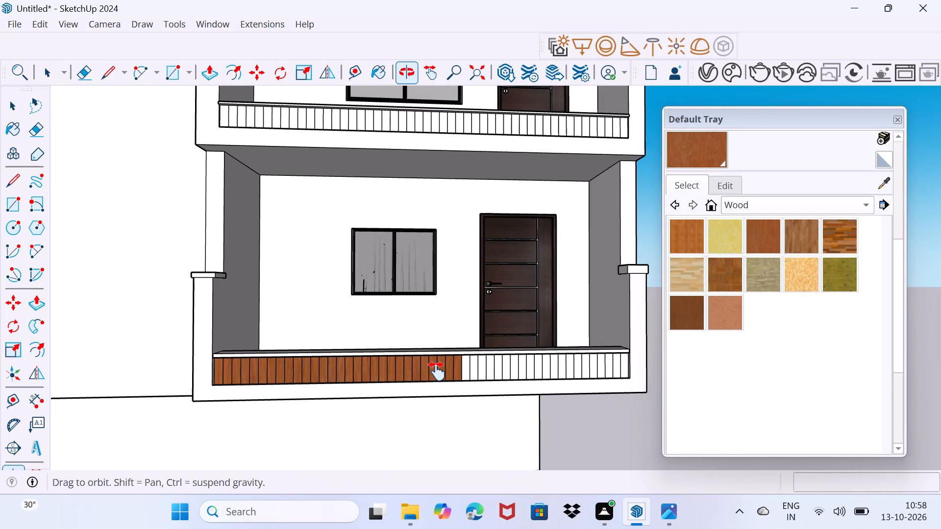
{"action": "middle_click_drag", "start_coordinate": [437, 371], "coordinate": [398, 370], "text": "shift"}
{"action": "scroll", "coordinate": [399, 373], "scroll_direction": "up", "scroll_amount": 3}
{"action": "left_click", "coordinate": [407, 368]}
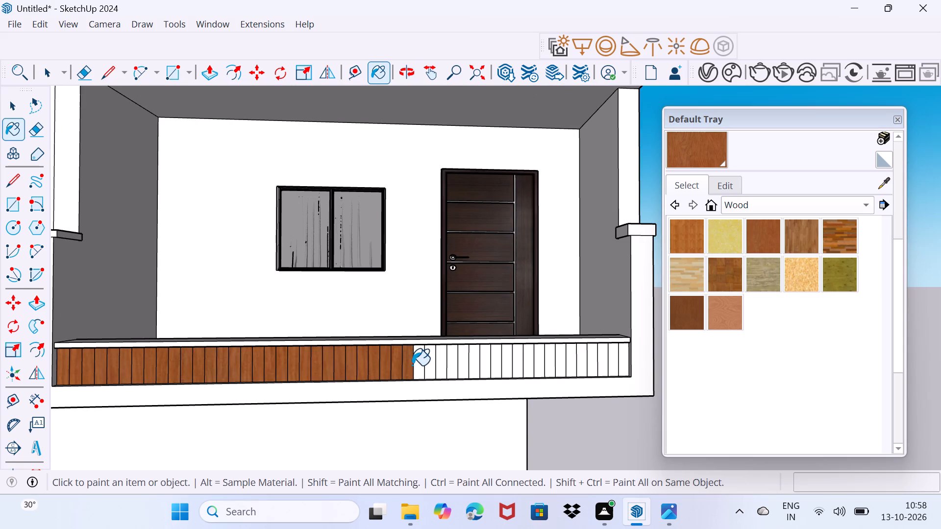
{"action": "left_click", "coordinate": [417, 365]}
{"action": "left_click", "coordinate": [430, 367]}
{"action": "left_click", "coordinate": [443, 368]}
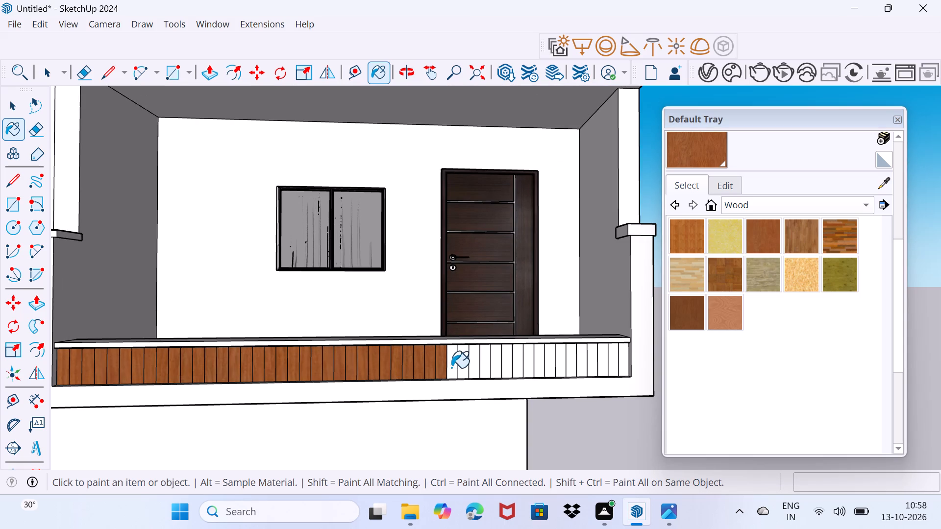
Paint the ground-floor parapet strips in front of the door with Wood Cherry Original.
{"action": "left_click", "coordinate": [451, 368]}
{"action": "left_click", "coordinate": [463, 367]}
{"action": "left_click", "coordinate": [472, 368]}
{"action": "left_click", "coordinate": [485, 369]}
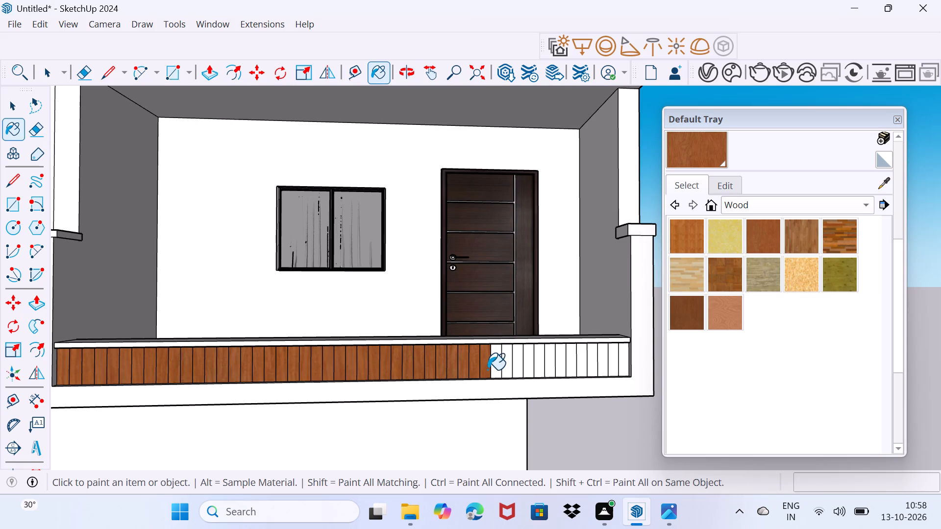
{"action": "left_click", "coordinate": [496, 370]}
{"action": "left_click", "coordinate": [505, 368]}
{"action": "left_click", "coordinate": [519, 370]}
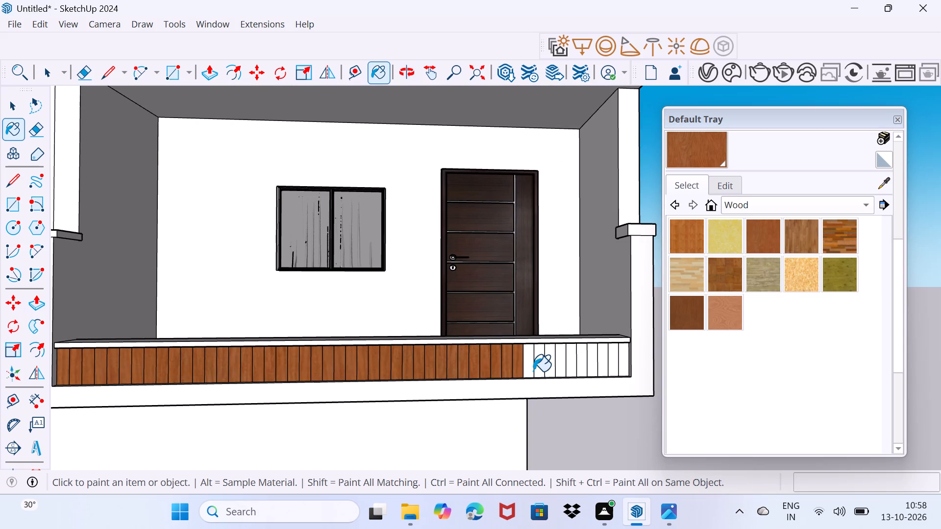
{"action": "left_click", "coordinate": [533, 371]}
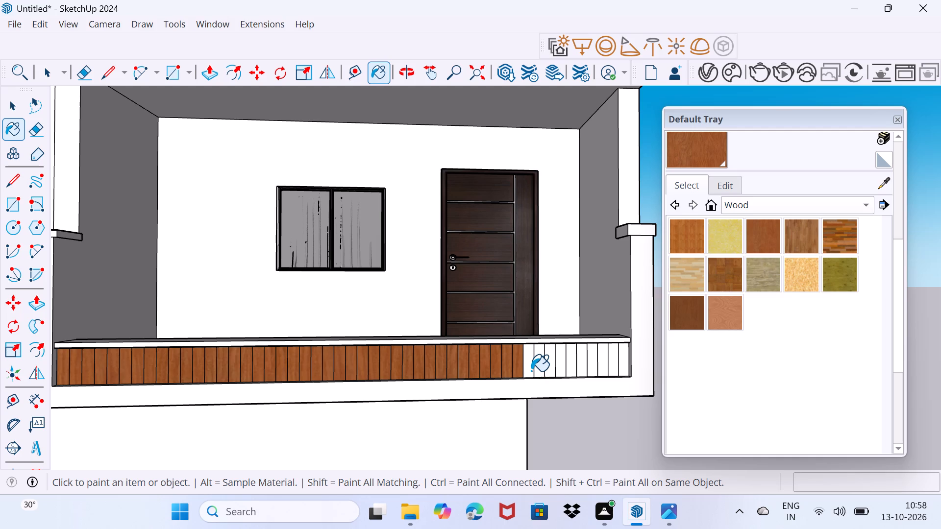
{"action": "left_click", "coordinate": [532, 371]}
{"action": "left_click", "coordinate": [536, 371]}
Paint the remaining ground-floor parapet strips from the door's far edge to the outer end post with Wood Cherry Original.
{"action": "left_click", "coordinate": [547, 371]}
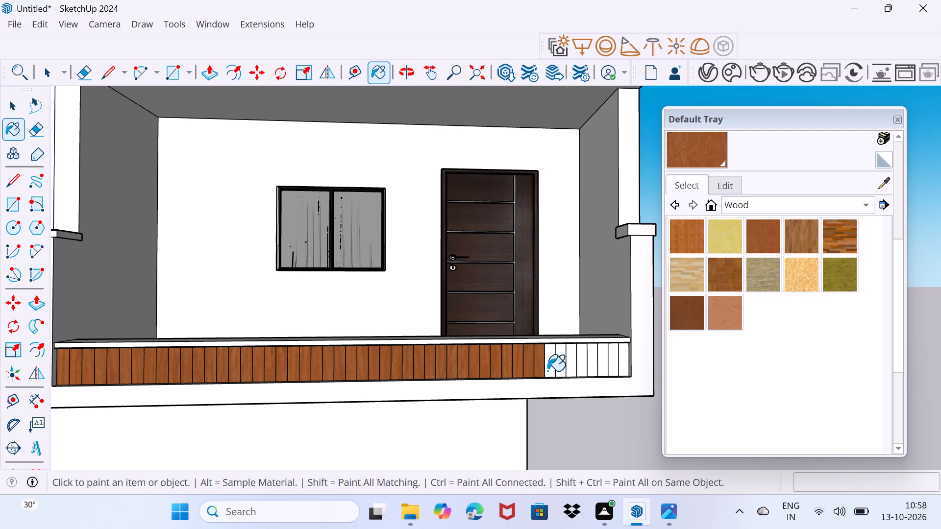
{"action": "left_click", "coordinate": [561, 372]}
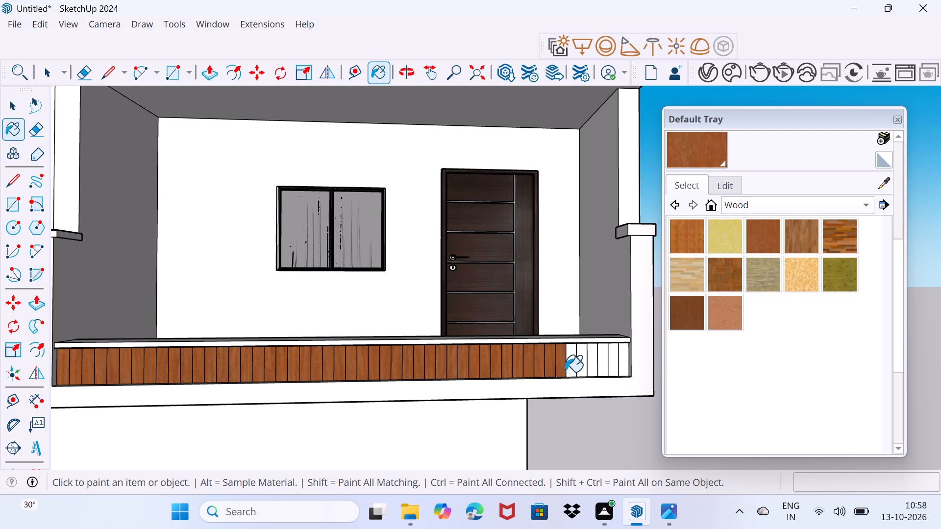
{"action": "left_click", "coordinate": [570, 372]}
{"action": "left_click", "coordinate": [580, 369]}
{"action": "left_click", "coordinate": [589, 369]}
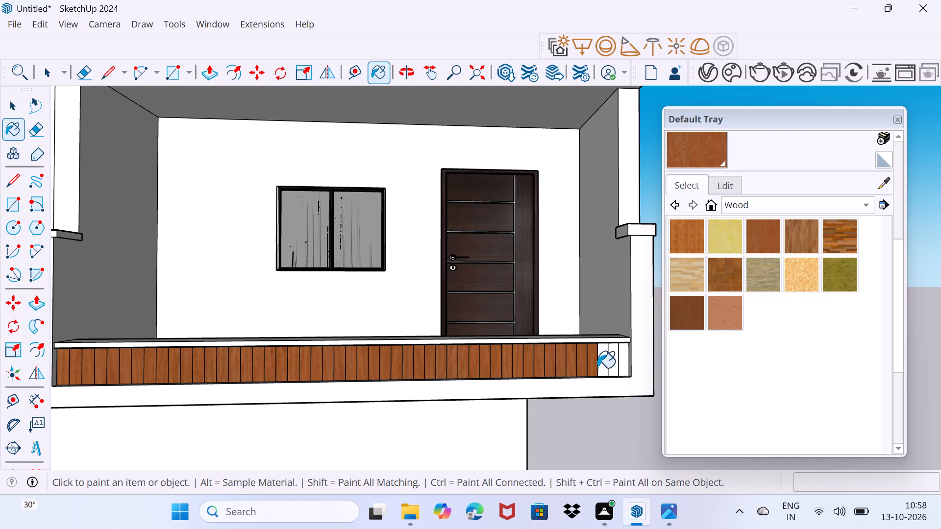
{"action": "left_click", "coordinate": [603, 367]}
{"action": "left_click", "coordinate": [612, 366]}
{"action": "left_click", "coordinate": [620, 366]}
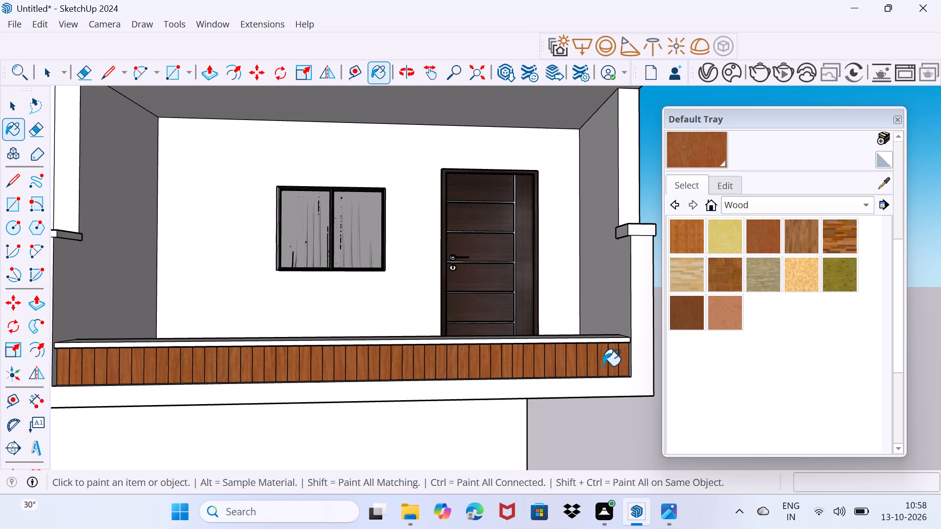
Paint the first eight strips of the first-floor parapet directly above with Wood Cherry Original, starting at the end beside the central wall.
{"action": "scroll", "coordinate": [587, 367], "scroll_direction": "down", "scroll_amount": 7}
{"action": "scroll", "coordinate": [371, 258], "scroll_direction": "up", "scroll_amount": 4}
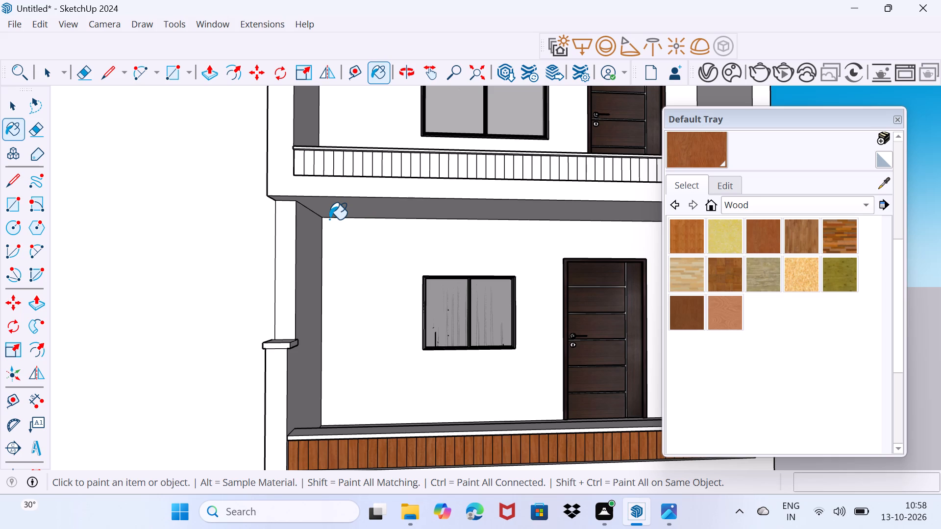
{"action": "middle_click_drag", "start_coordinate": [342, 234], "coordinate": [246, 256]}
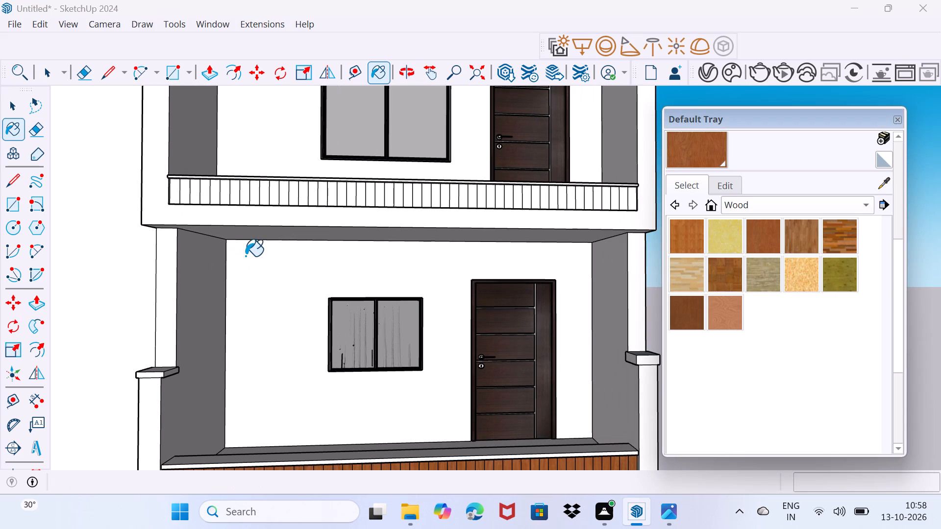
{"action": "scroll", "coordinate": [198, 219], "scroll_direction": "up", "scroll_amount": 2}
{"action": "left_click", "coordinate": [169, 188]}
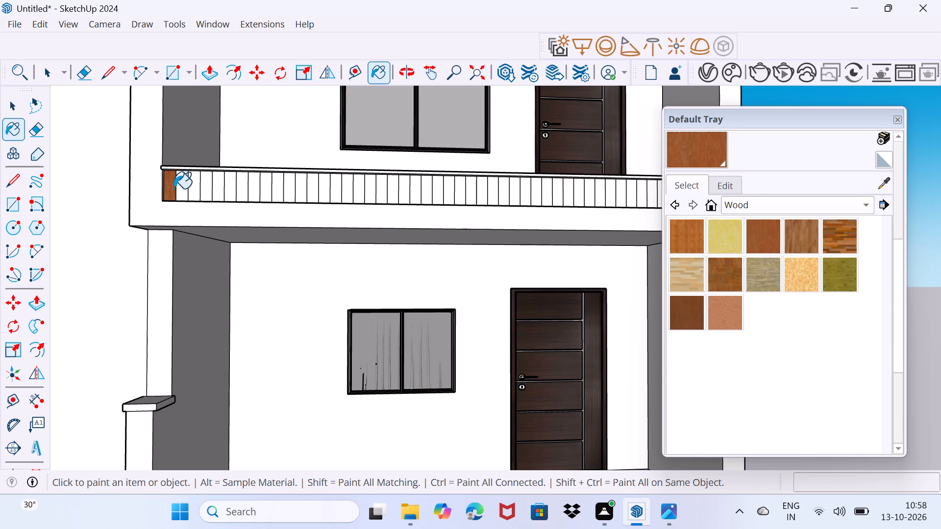
{"action": "left_click", "coordinate": [179, 191]}
{"action": "left_click", "coordinate": [194, 191]}
{"action": "left_click", "coordinate": [205, 190]}
{"action": "left_click", "coordinate": [216, 190]}
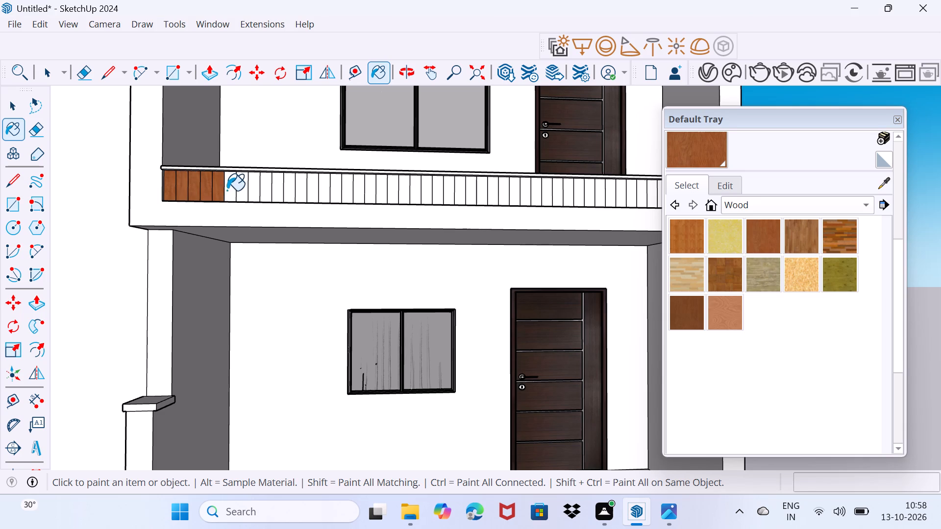
{"action": "left_click", "coordinate": [230, 191]}
{"action": "left_click", "coordinate": [246, 193]}
{"action": "left_click", "coordinate": [252, 193]}
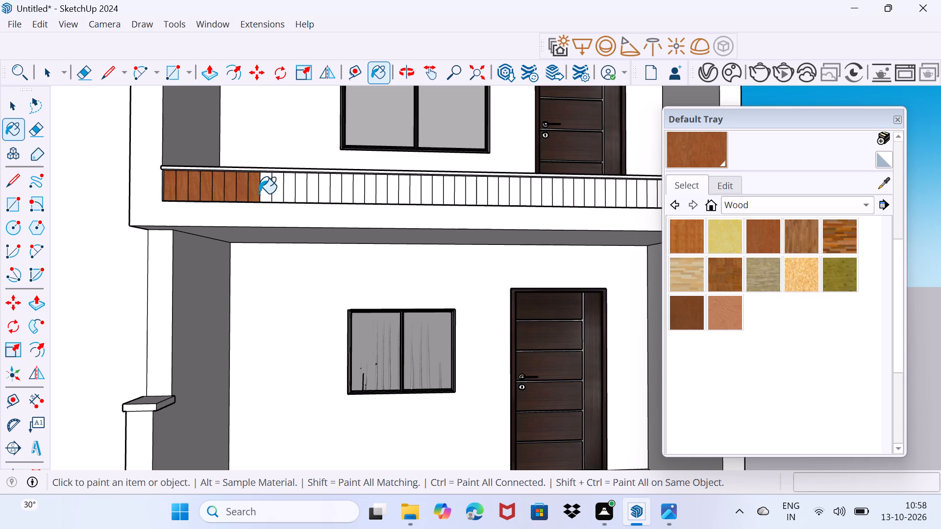
Continue Wood Cherry Original along the first-floor parapet strips up to the near edge of the large window.
{"action": "left_click", "coordinate": [268, 194]}
{"action": "left_click", "coordinate": [281, 194]}
{"action": "left_click", "coordinate": [291, 194]}
{"action": "left_click", "coordinate": [301, 193]}
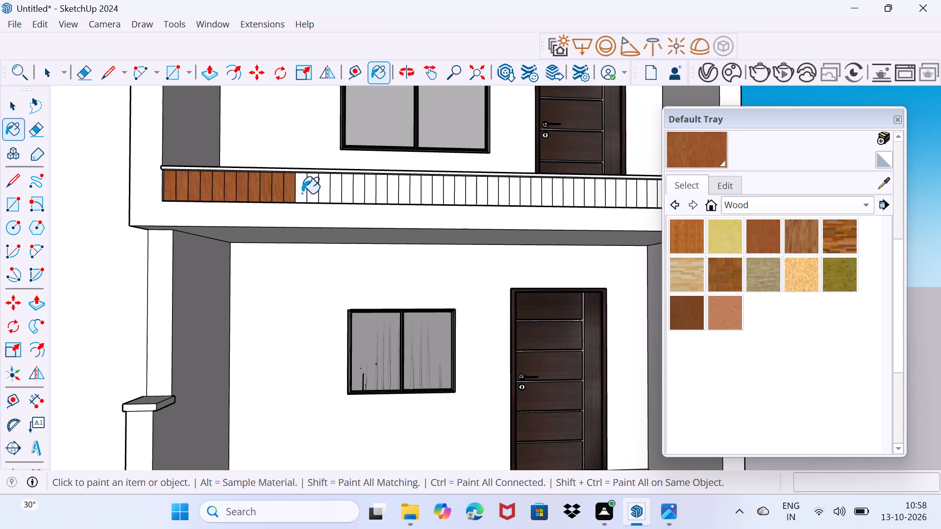
{"action": "left_click", "coordinate": [317, 193]}
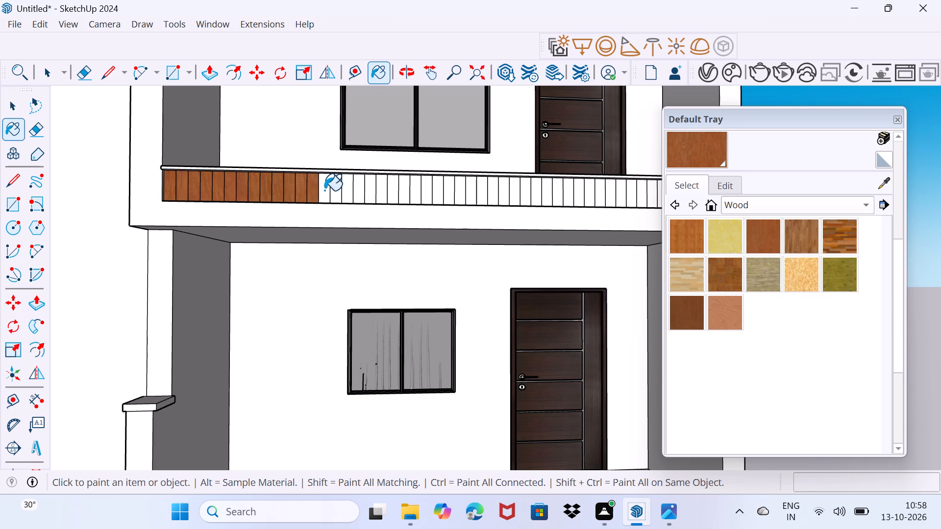
{"action": "left_click", "coordinate": [324, 191]}
{"action": "left_click", "coordinate": [336, 190]}
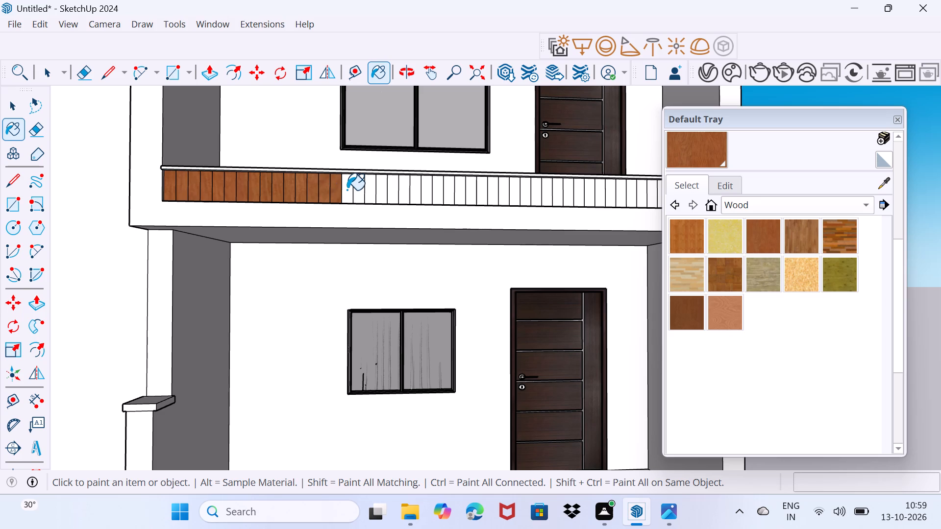
Paint the first-floor parapet strips in front of the large two-pane window with Wood Cherry Original.
{"action": "left_click", "coordinate": [347, 190]}
{"action": "left_click", "coordinate": [363, 190]}
{"action": "left_click", "coordinate": [379, 192]}
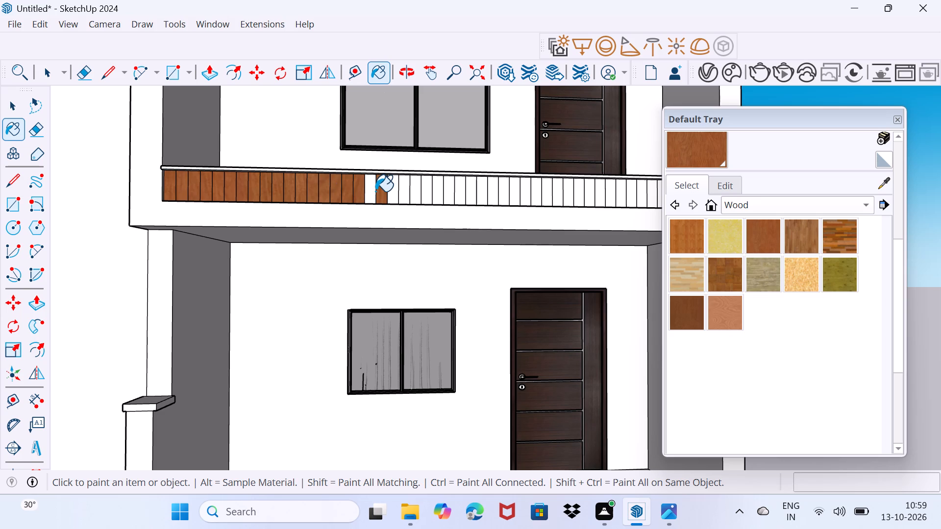
{"action": "left_click", "coordinate": [375, 192]}
{"action": "left_click", "coordinate": [399, 193]}
{"action": "left_click", "coordinate": [393, 193]}
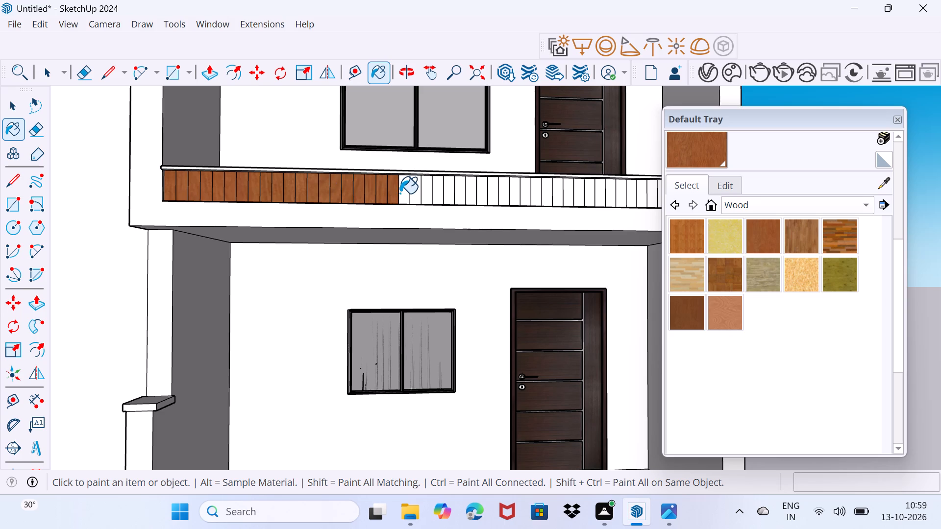
{"action": "left_click", "coordinate": [401, 193]}
{"action": "left_click", "coordinate": [418, 195]}
{"action": "left_click", "coordinate": [430, 195]}
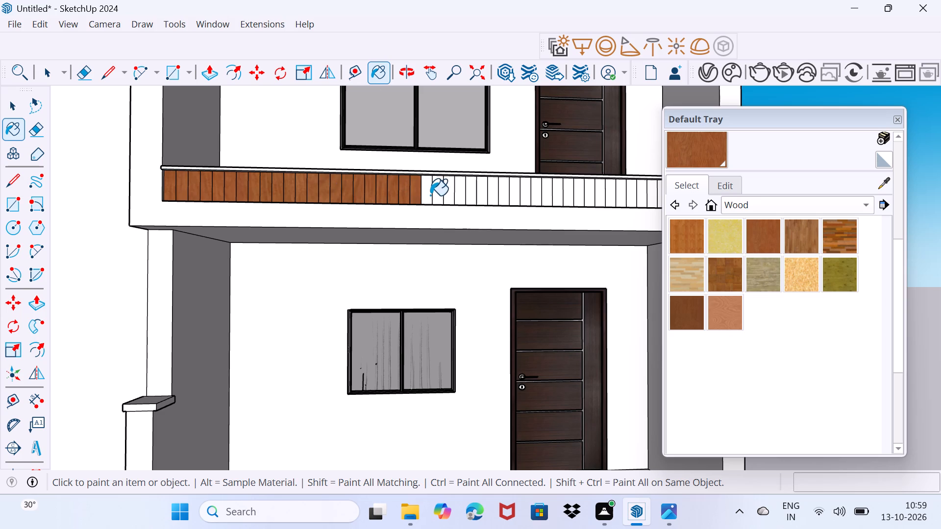
{"action": "left_click", "coordinate": [440, 194]}
{"action": "left_click", "coordinate": [448, 193]}
{"action": "left_click", "coordinate": [462, 193]}
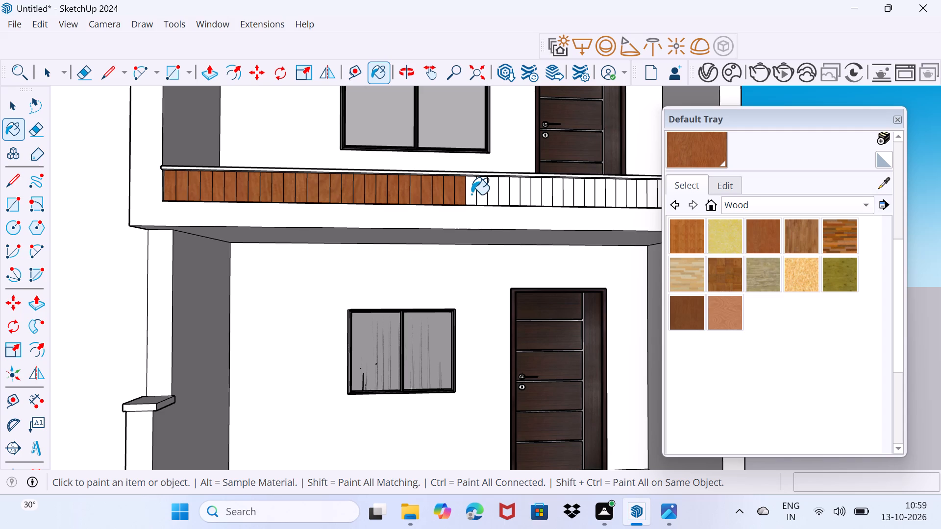
{"action": "left_click", "coordinate": [472, 194]}
{"action": "left_click", "coordinate": [483, 194]}
{"action": "left_click", "coordinate": [492, 195]}
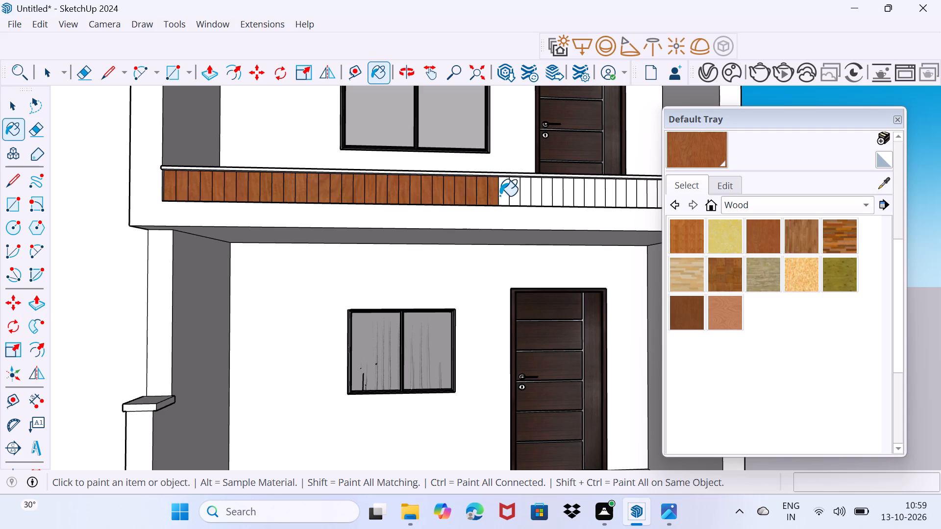
Paint the first-floor parapet strips between the large window and the near edge of the door with Wood Cherry Original.
{"action": "left_click", "coordinate": [504, 196]}
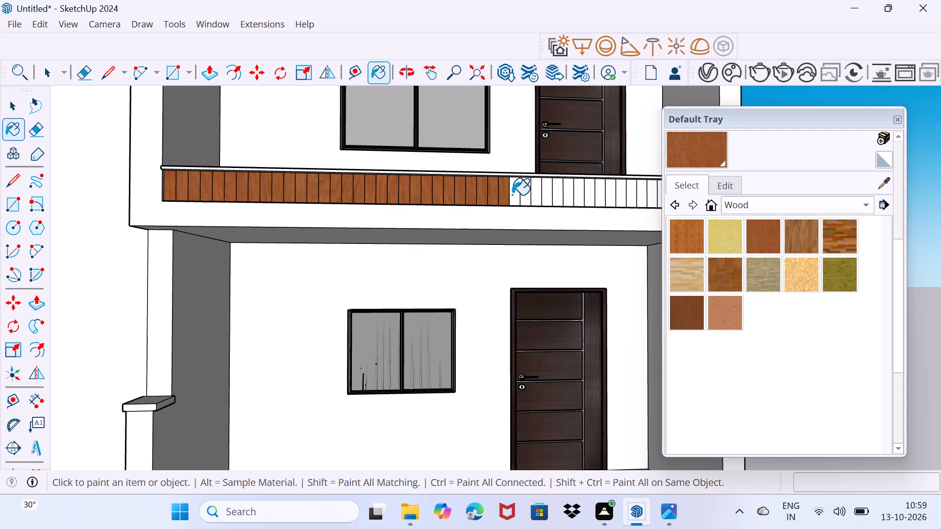
{"action": "middle_click_drag", "start_coordinate": [512, 195], "coordinate": [218, 226], "text": "shift"}
{"action": "scroll", "coordinate": [219, 227], "scroll_direction": "up", "scroll_amount": 2}
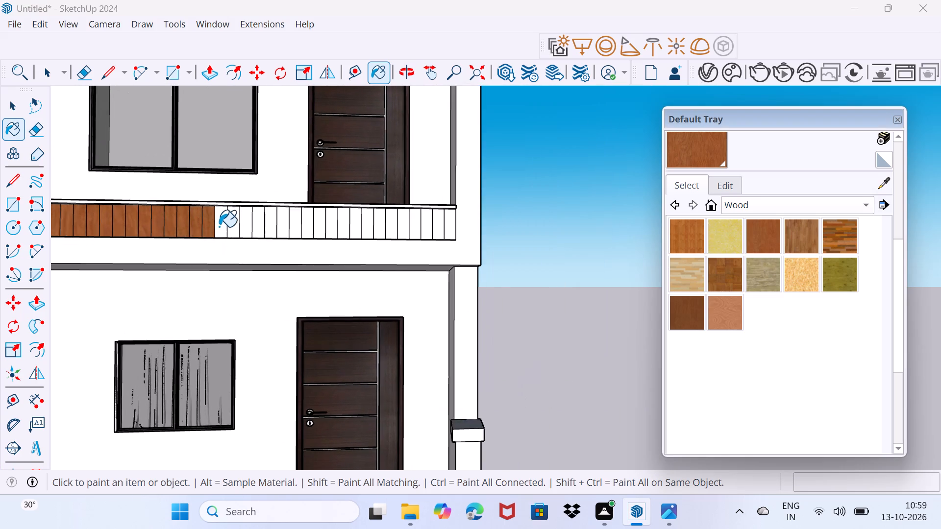
{"action": "scroll", "coordinate": [219, 227], "scroll_direction": "up", "scroll_amount": 1}
{"action": "left_click", "coordinate": [219, 227]}
{"action": "left_click", "coordinate": [231, 228]}
{"action": "left_click", "coordinate": [254, 227]}
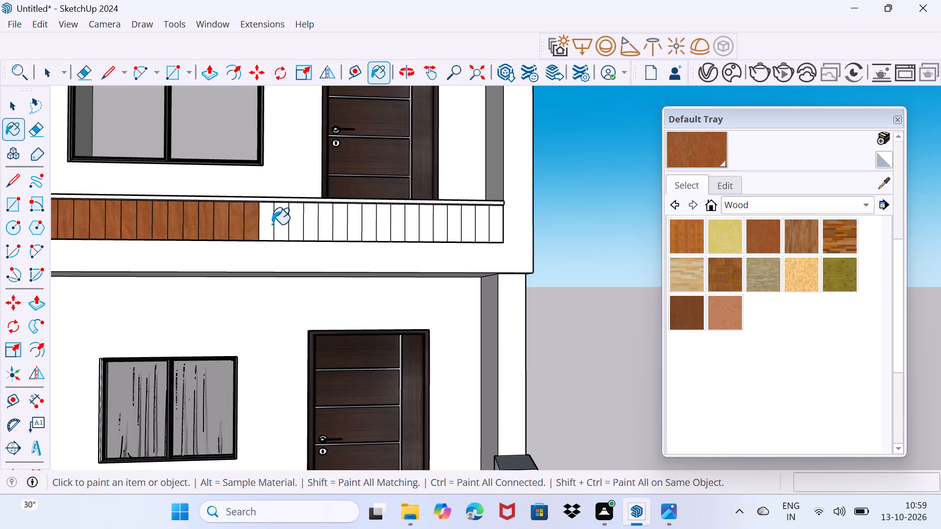
{"action": "left_click", "coordinate": [269, 224]}
{"action": "left_click", "coordinate": [281, 224]}
{"action": "left_click", "coordinate": [296, 225]}
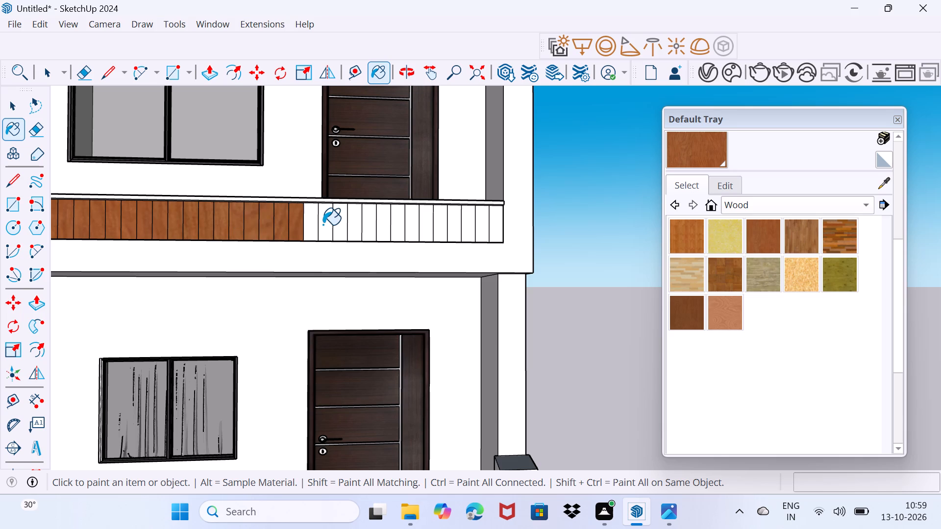
{"action": "left_click", "coordinate": [312, 225]}
Paint the remaining first-floor parapet strips from in front of the door to the outer end with Wood Cherry Original.
{"action": "left_click", "coordinate": [323, 226]}
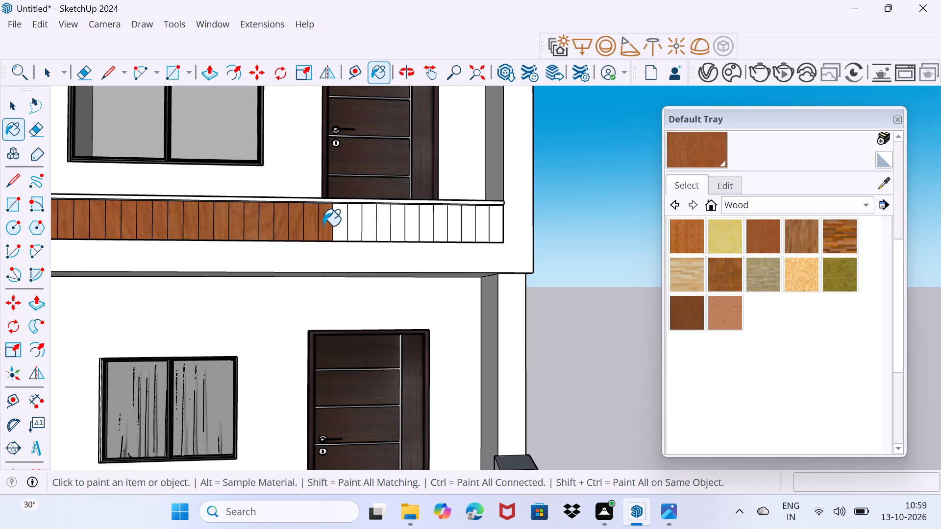
{"action": "left_click", "coordinate": [336, 228]}
{"action": "left_click", "coordinate": [354, 228]}
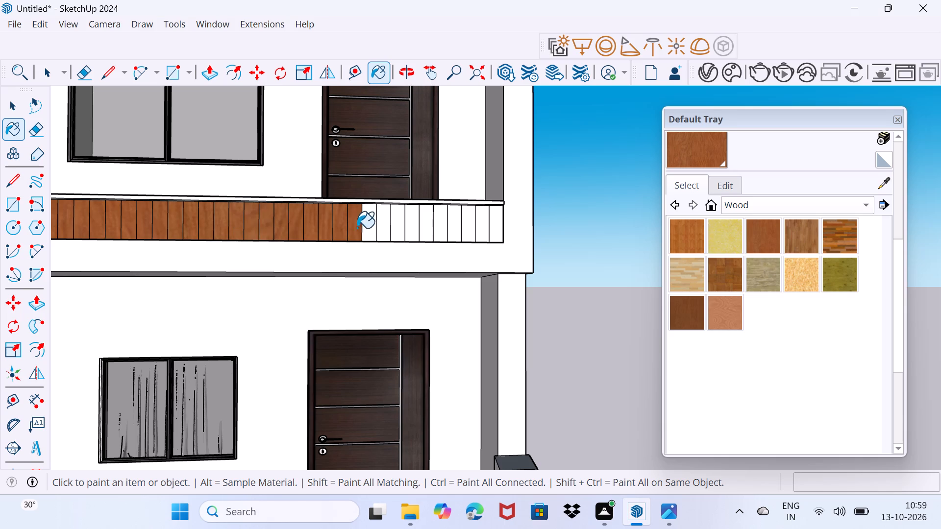
{"action": "left_click", "coordinate": [372, 228]}
{"action": "left_click", "coordinate": [385, 229]}
{"action": "left_click", "coordinate": [398, 230]}
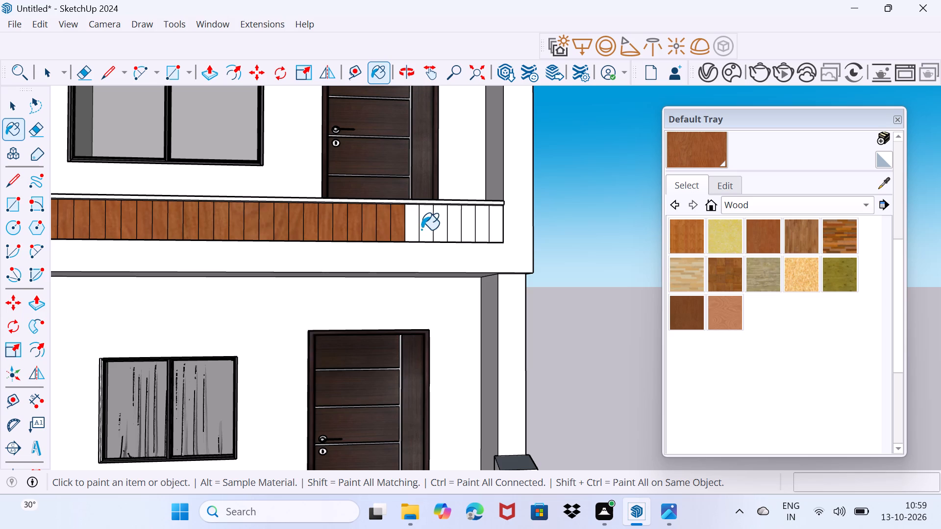
{"action": "left_click", "coordinate": [412, 231]}
{"action": "left_click", "coordinate": [426, 231]}
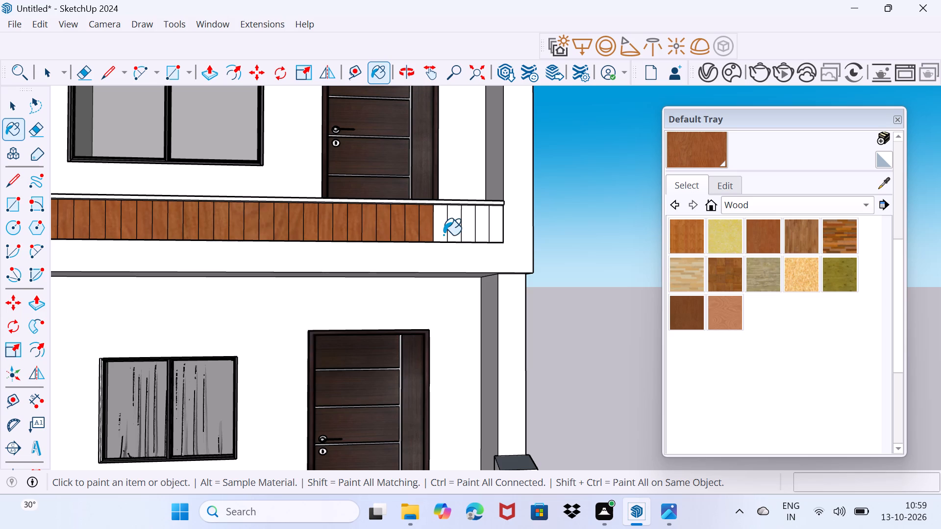
{"action": "left_click", "coordinate": [444, 235]}
{"action": "left_click", "coordinate": [457, 232]}
{"action": "left_click", "coordinate": [471, 231]}
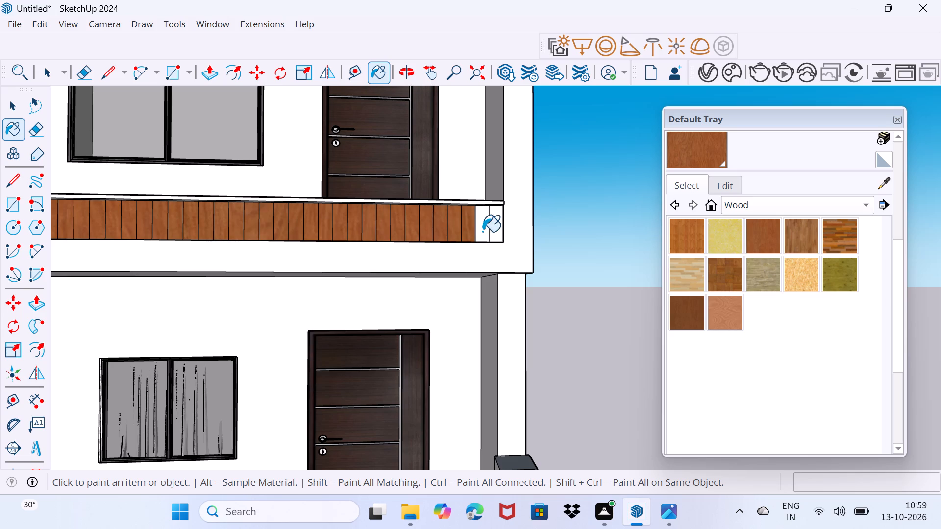
{"action": "left_click", "coordinate": [483, 232]}
{"action": "left_click", "coordinate": [495, 231]}
Paint the first seven strips at the inner end of the top-floor balcony parapet with Wood Cherry Original.
{"action": "scroll", "coordinate": [472, 231], "scroll_direction": "down", "scroll_amount": 10}
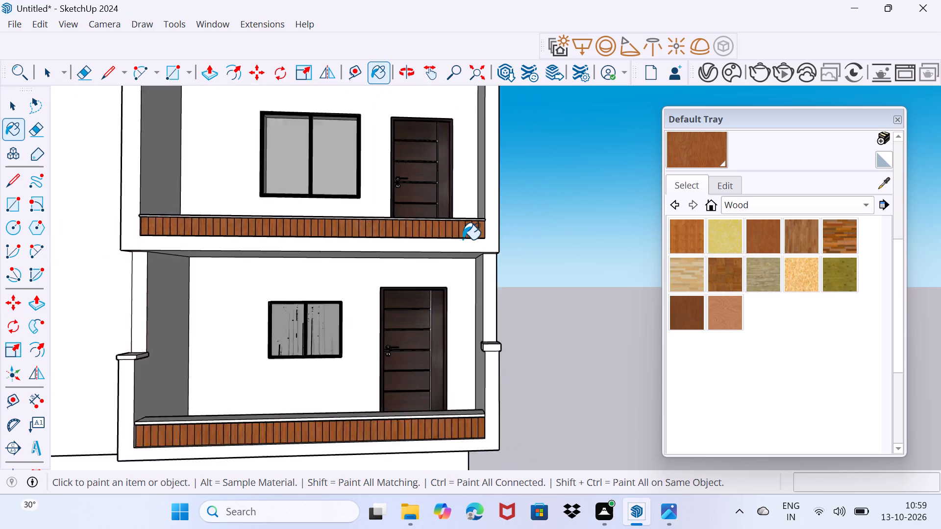
{"action": "scroll", "coordinate": [463, 240], "scroll_direction": "down", "scroll_amount": 3}
{"action": "middle_click_drag", "start_coordinate": [367, 224], "coordinate": [367, 278]}
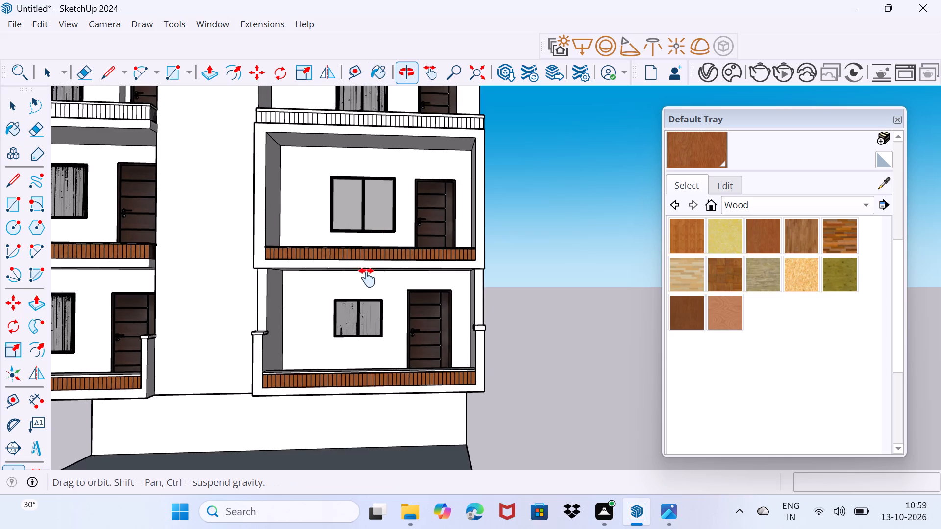
{"action": "middle_click_drag", "start_coordinate": [367, 278], "coordinate": [415, 422]}
{"action": "scroll", "coordinate": [360, 363], "scroll_direction": "up", "scroll_amount": 3}
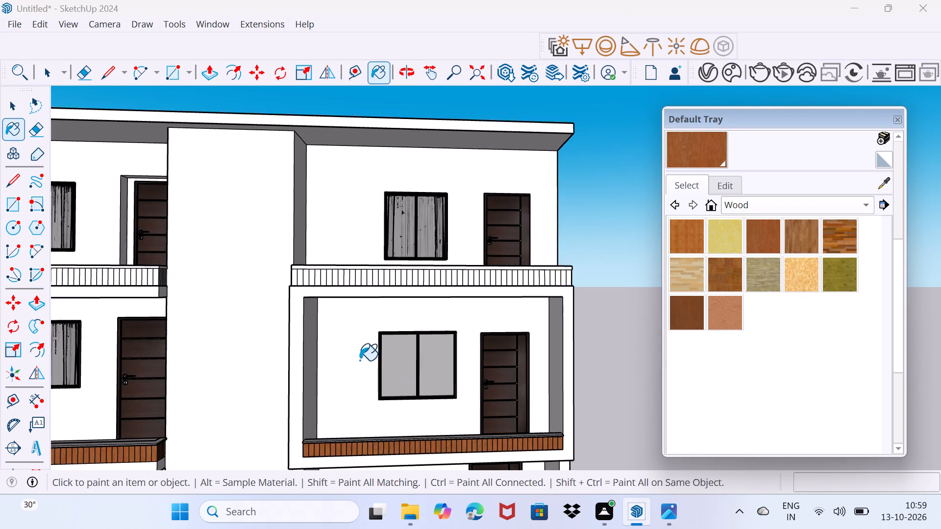
{"action": "scroll", "coordinate": [352, 330], "scroll_direction": "up", "scroll_amount": 1}
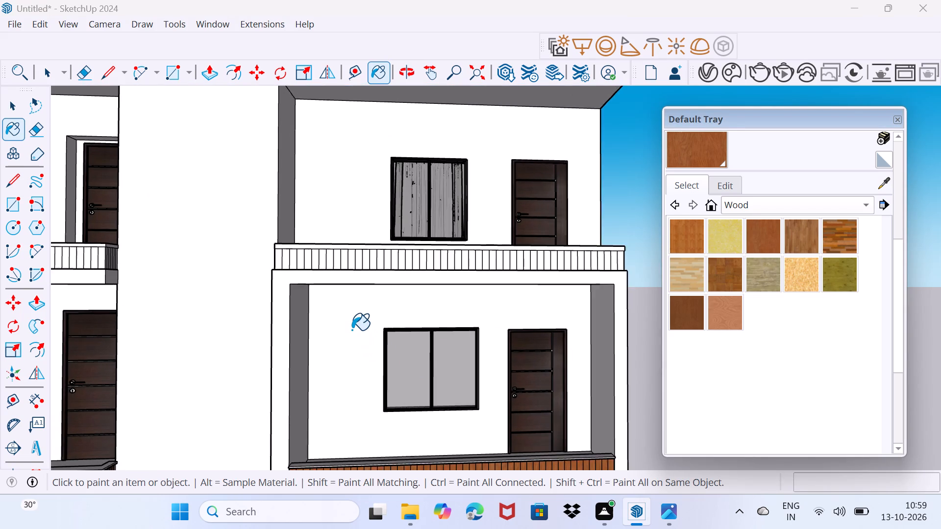
{"action": "scroll", "coordinate": [352, 330], "scroll_direction": "up", "scroll_amount": 1}
{"action": "left_click", "coordinate": [272, 259]}
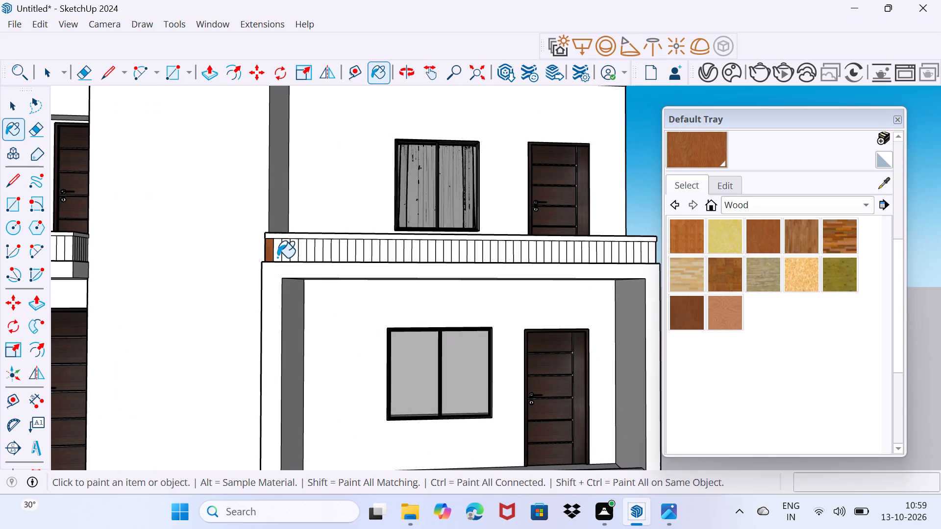
{"action": "left_click", "coordinate": [277, 258]}
{"action": "left_click", "coordinate": [284, 257]}
{"action": "left_click", "coordinate": [296, 257]}
{"action": "left_click", "coordinate": [304, 257]}
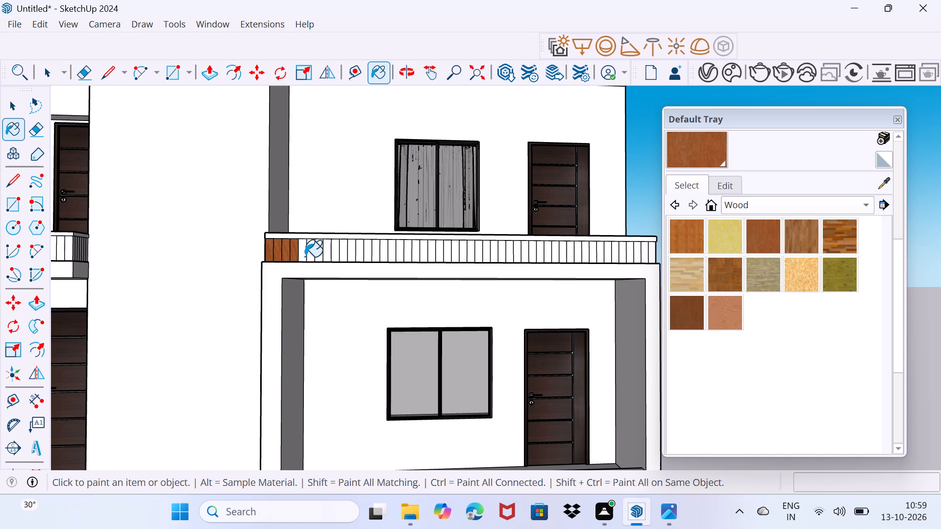
{"action": "left_click", "coordinate": [314, 255]}
{"action": "left_click", "coordinate": [320, 256]}
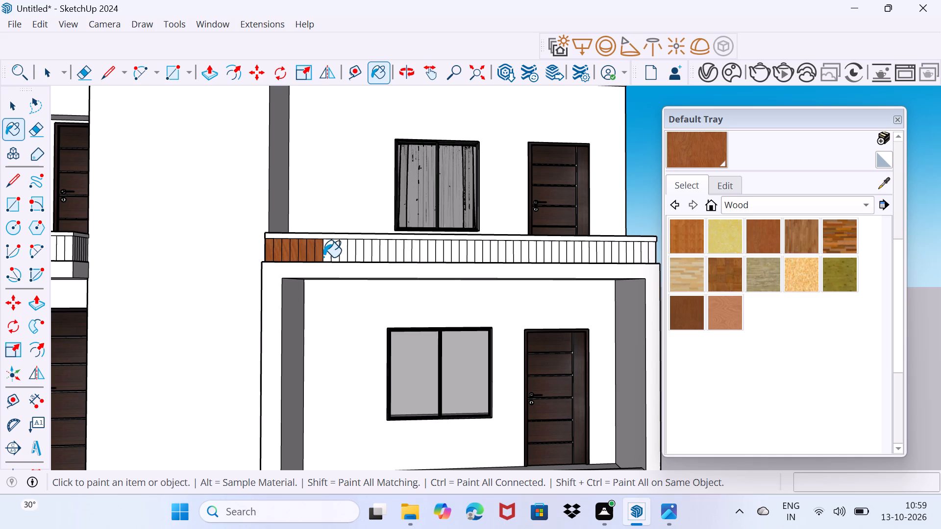
Continue Wood Cherry Original along the top-floor parapet strips up to the near edge of the curtained window.
{"action": "left_click", "coordinate": [328, 259]}
{"action": "left_click", "coordinate": [336, 255]}
{"action": "left_click", "coordinate": [344, 255]}
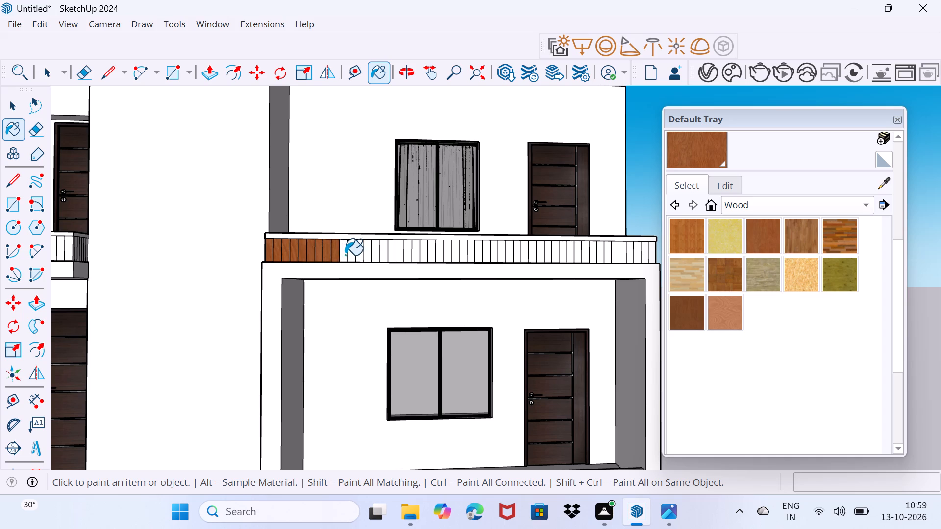
{"action": "left_click", "coordinate": [352, 255]}
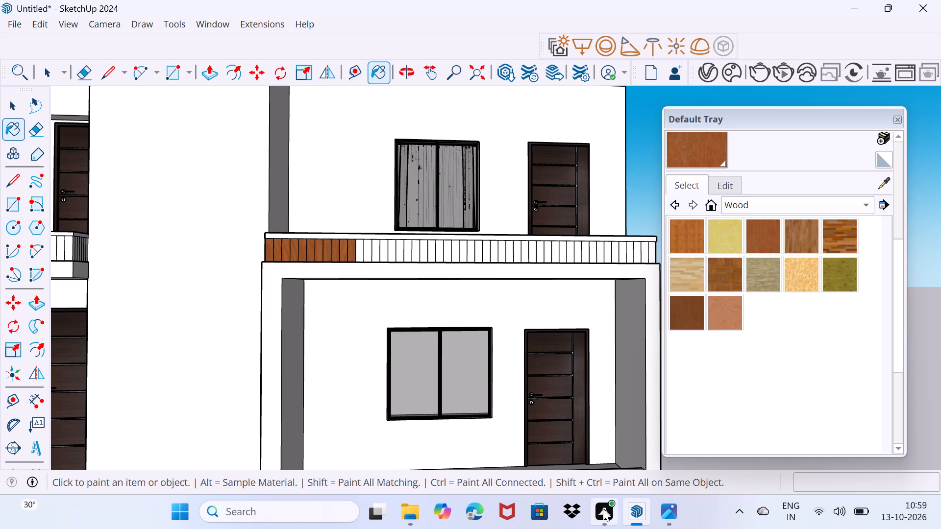
{"action": "left_click", "coordinate": [359, 256]}
{"action": "left_click", "coordinate": [369, 252]}
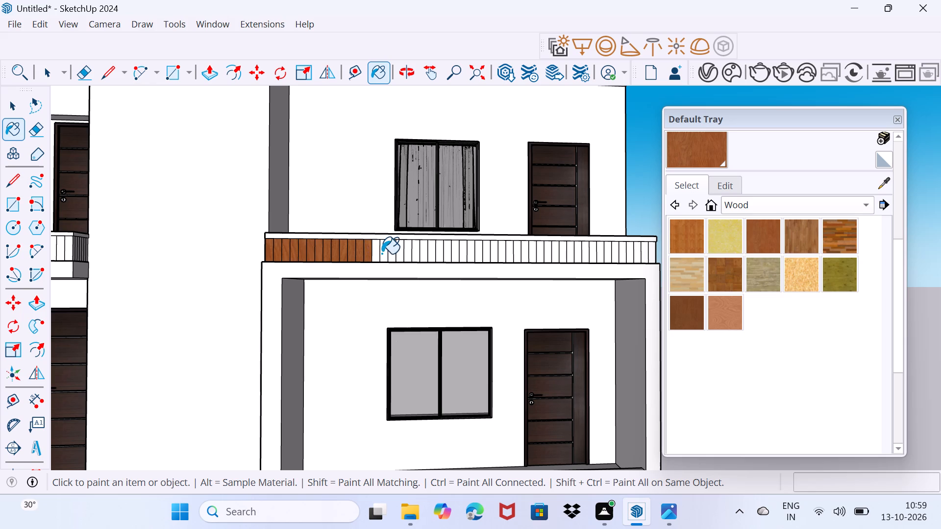
{"action": "left_click", "coordinate": [376, 255]}
{"action": "left_click", "coordinate": [383, 254]}
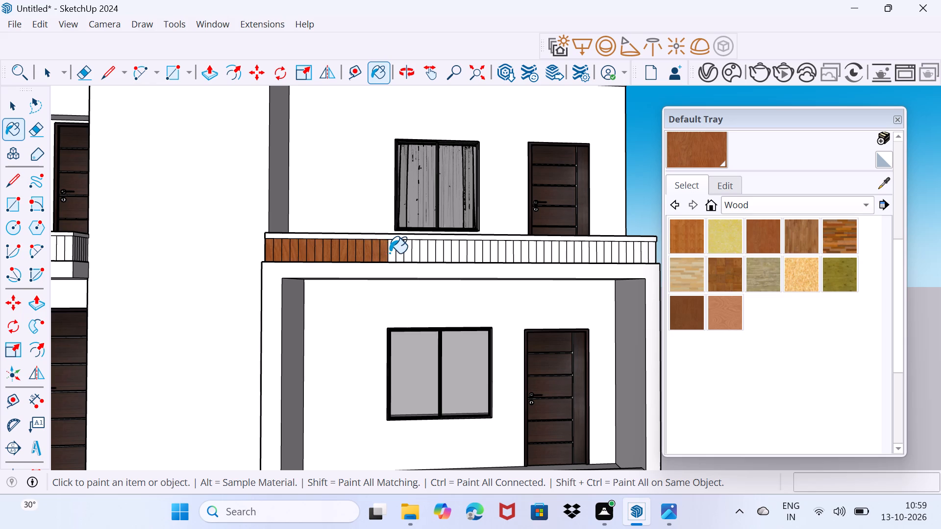
{"action": "left_click", "coordinate": [390, 253]}
Paint the top-floor parapet strips in front of the curtained window and just past it with Wood Cherry Original.
{"action": "left_click", "coordinate": [399, 255]}
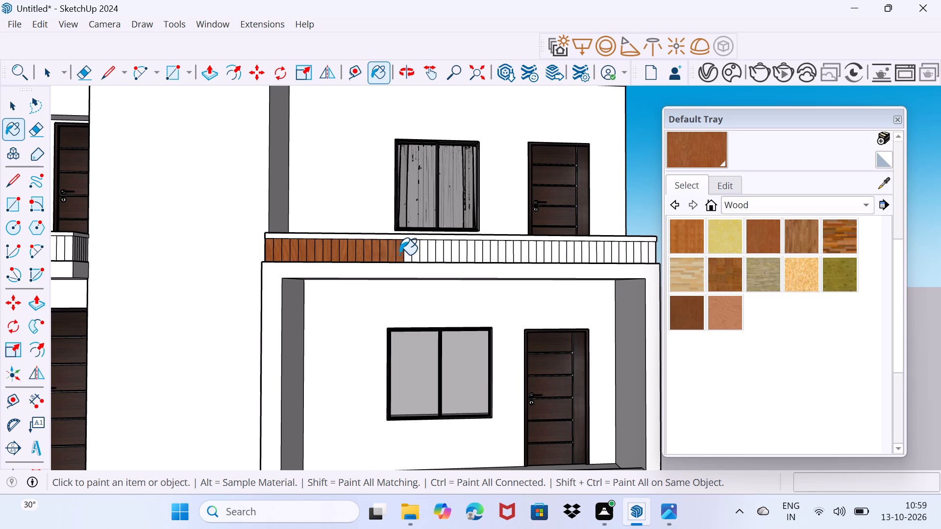
{"action": "left_click", "coordinate": [405, 254]}
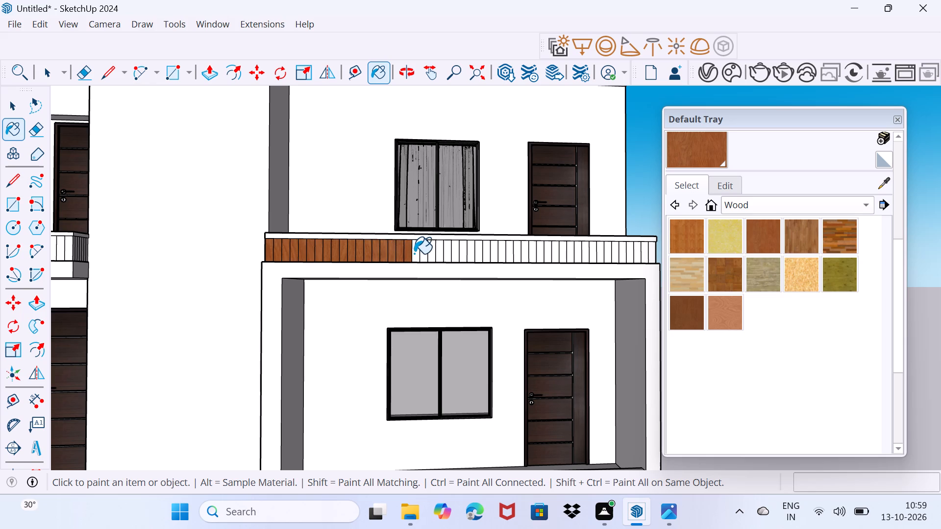
{"action": "left_click", "coordinate": [415, 254]}
{"action": "left_click", "coordinate": [423, 254]}
{"action": "left_click", "coordinate": [432, 254]}
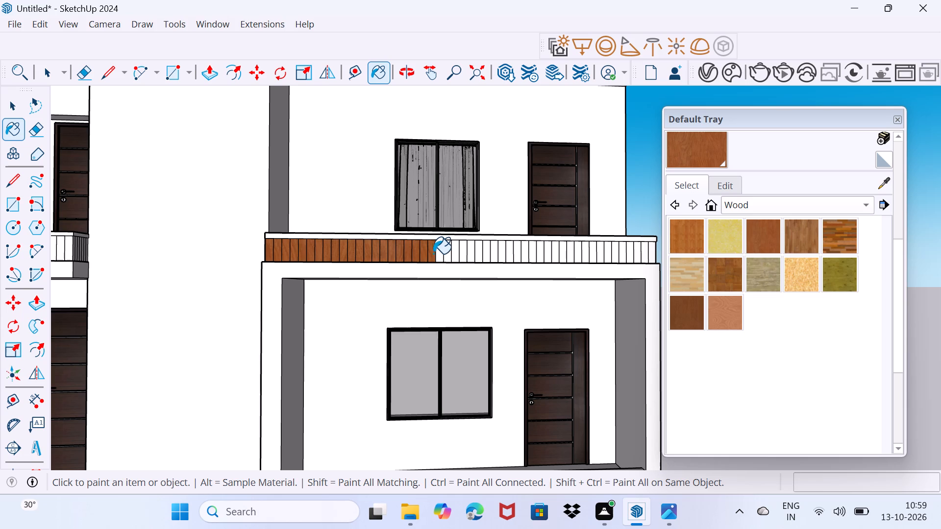
{"action": "left_click", "coordinate": [441, 254]}
{"action": "left_click", "coordinate": [449, 256]}
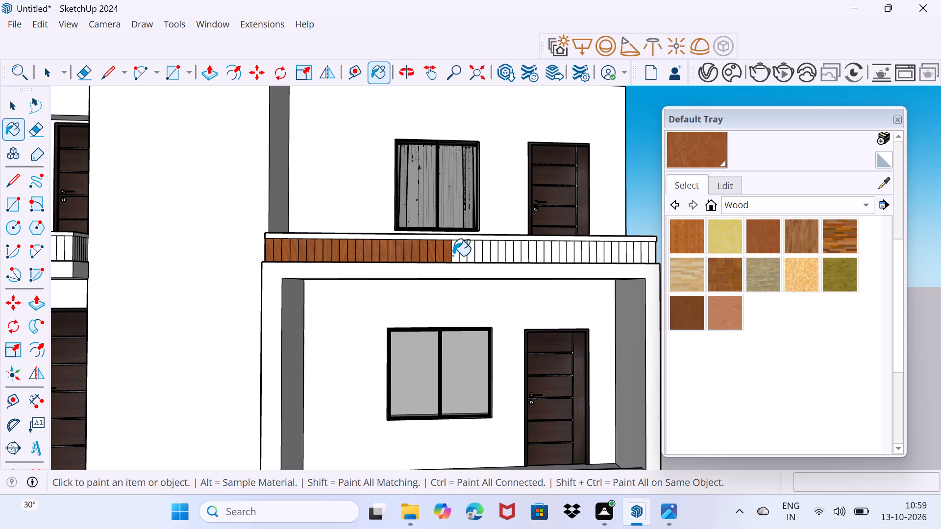
{"action": "left_click", "coordinate": [453, 256]}
{"action": "left_click", "coordinate": [466, 255]}
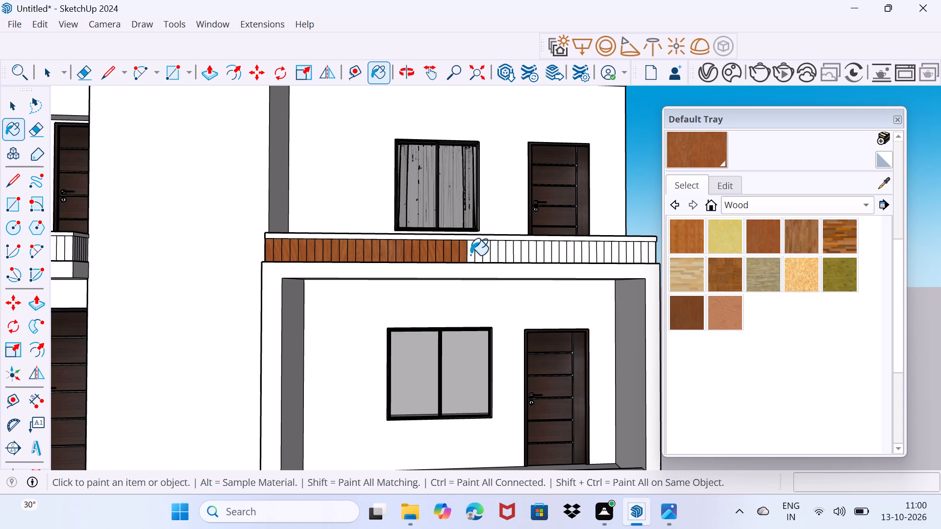
{"action": "left_click", "coordinate": [470, 255]}
{"action": "left_click", "coordinate": [480, 255]}
{"action": "left_click", "coordinate": [486, 255]}
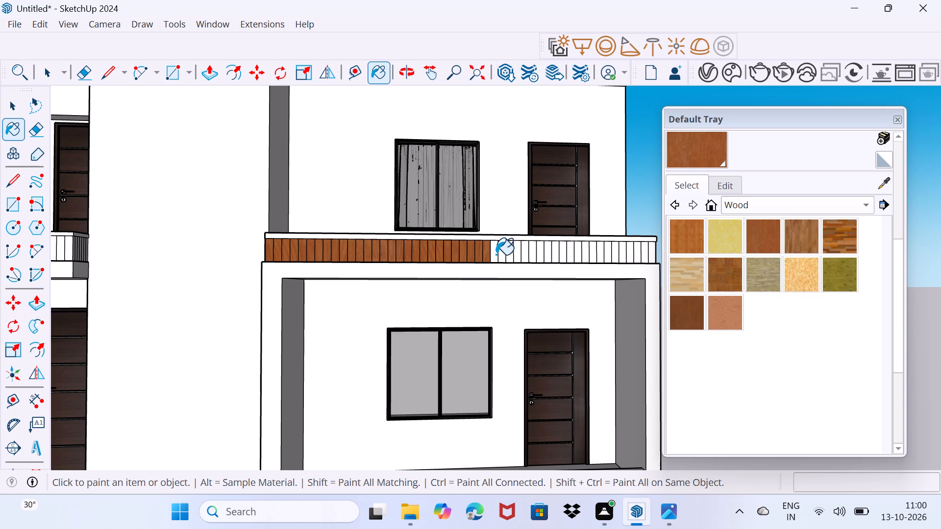
{"action": "left_click", "coordinate": [496, 255]}
Continue Wood Cherry Original along the top-floor parapet strips up to the near edge of the door.
{"action": "scroll", "coordinate": [497, 255], "scroll_direction": "down", "scroll_amount": 2}
{"action": "middle_click_drag", "start_coordinate": [497, 255], "coordinate": [252, 272]}
{"action": "scroll", "coordinate": [262, 273], "scroll_direction": "up", "scroll_amount": 2}
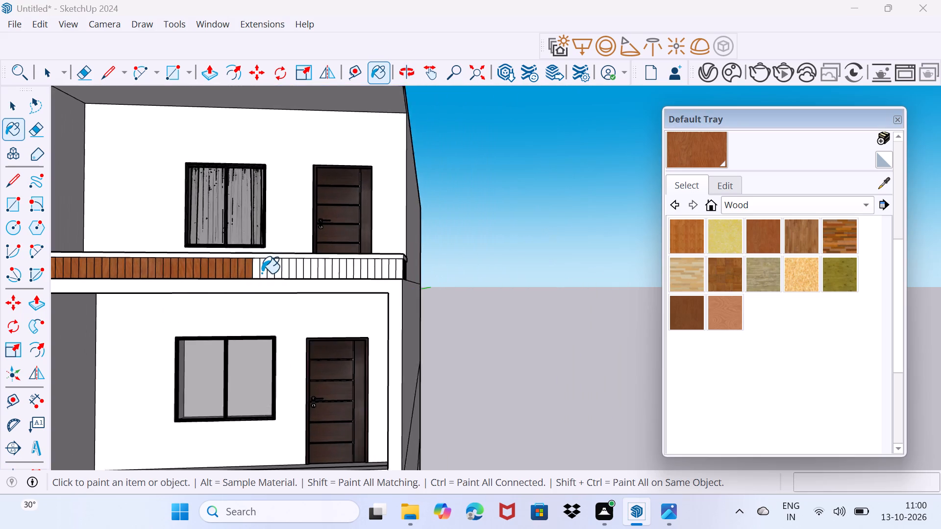
{"action": "scroll", "coordinate": [262, 273], "scroll_direction": "up", "scroll_amount": 2}
{"action": "left_click", "coordinate": [255, 273]}
{"action": "left_click", "coordinate": [265, 271]}
{"action": "left_click", "coordinate": [272, 270]}
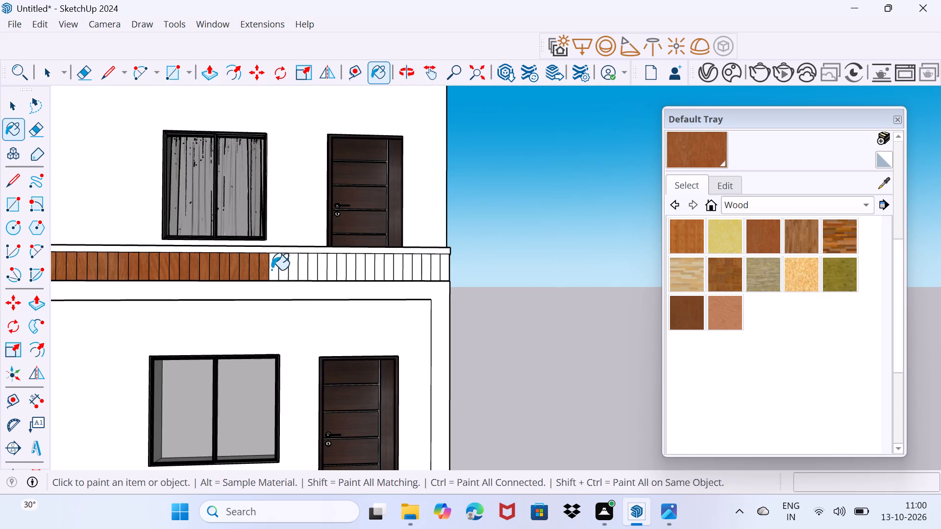
{"action": "left_click", "coordinate": [284, 269]}
{"action": "left_click", "coordinate": [292, 269]}
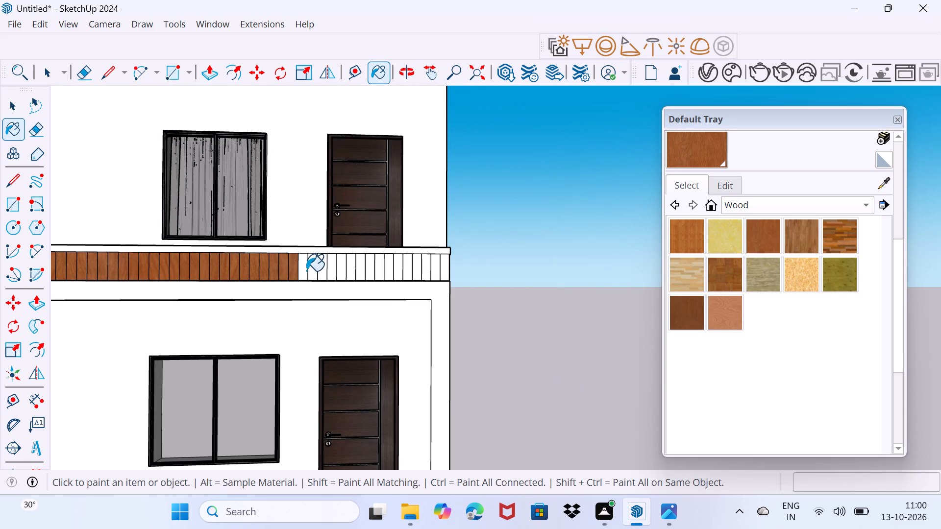
{"action": "left_click", "coordinate": [306, 271]}
{"action": "left_click", "coordinate": [314, 270]}
{"action": "left_click", "coordinate": [324, 269]}
Paint the remaining top-floor front parapet strips from in front of the door to the outer corner with Wood Cherry Original.
{"action": "left_click", "coordinate": [335, 270]}
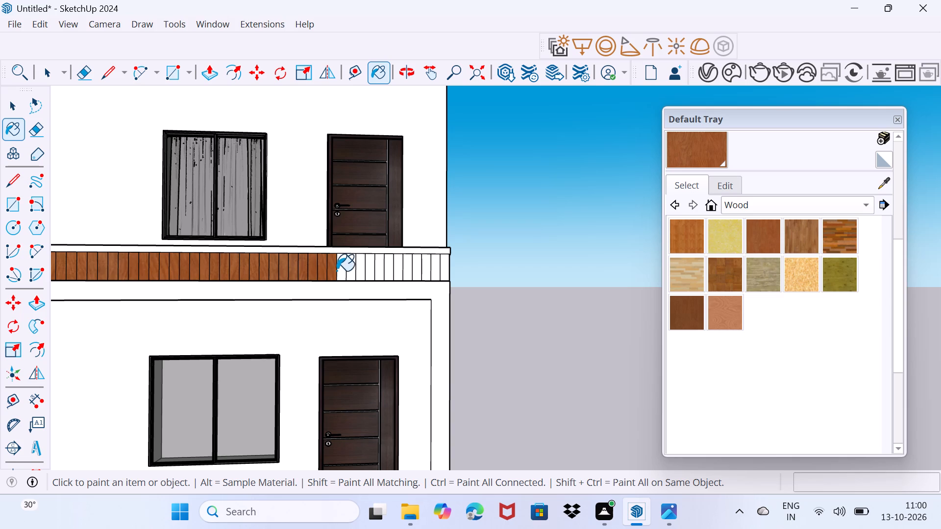
{"action": "left_click", "coordinate": [341, 271]}
{"action": "left_click", "coordinate": [352, 271]}
{"action": "left_click", "coordinate": [362, 272]}
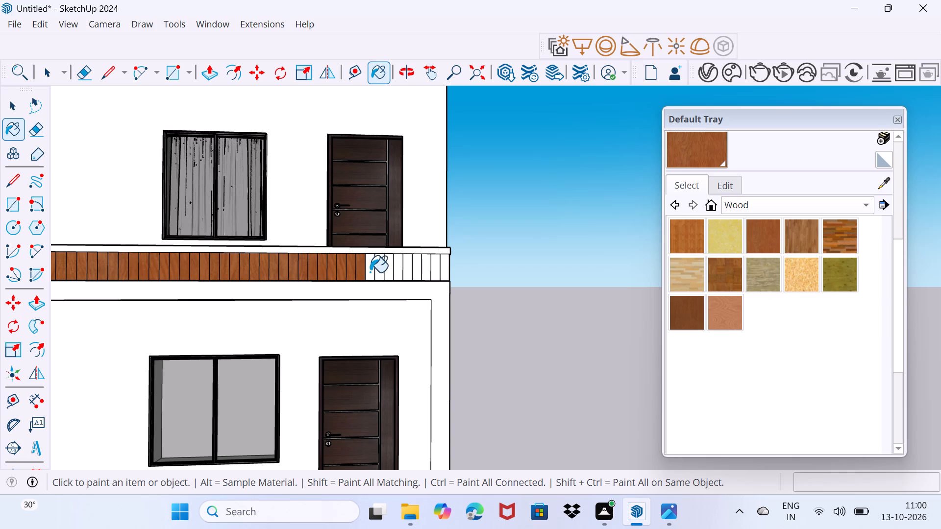
{"action": "left_click", "coordinate": [371, 272]}
{"action": "left_click", "coordinate": [379, 273]}
{"action": "left_click", "coordinate": [391, 273]}
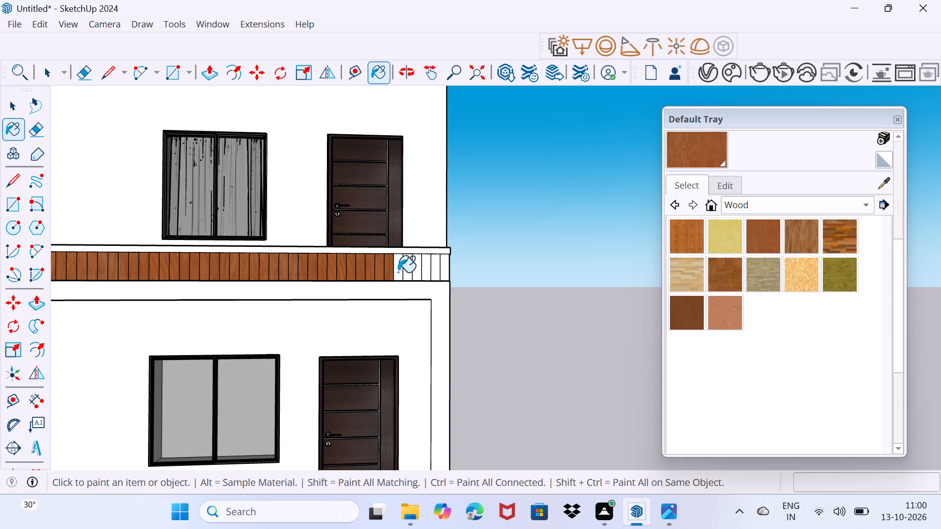
{"action": "left_click", "coordinate": [398, 272]}
{"action": "left_click", "coordinate": [412, 273]}
{"action": "left_click", "coordinate": [409, 274]}
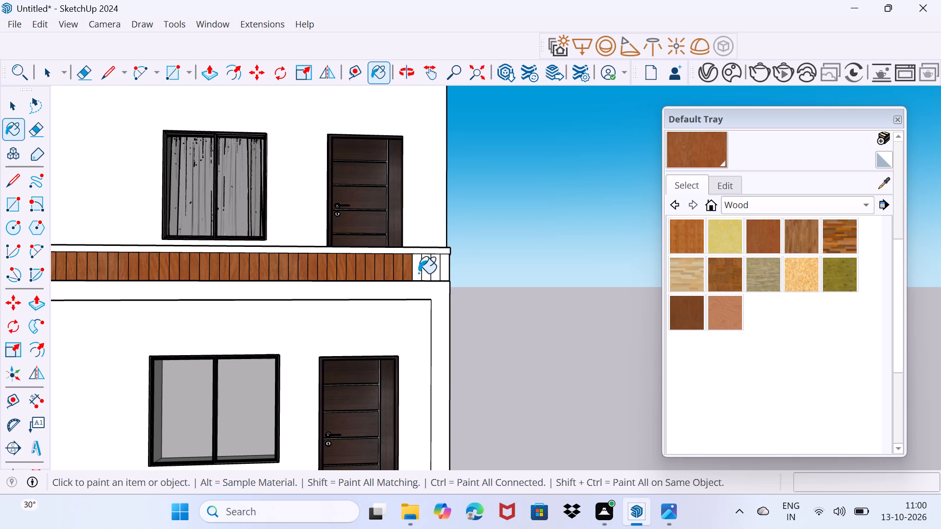
{"action": "left_click", "coordinate": [419, 273]}
{"action": "left_click", "coordinate": [425, 273]}
{"action": "left_click", "coordinate": [435, 271]}
{"action": "left_click", "coordinate": [446, 271]}
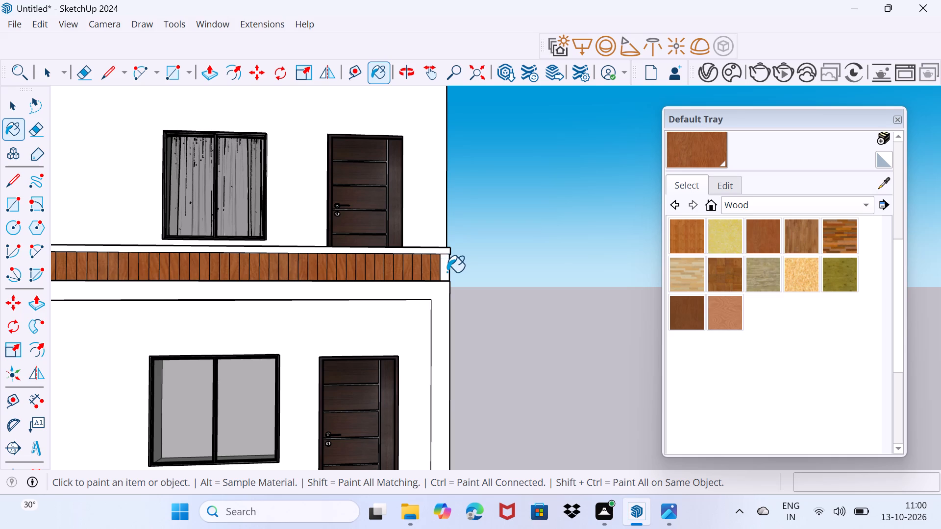
Paint the strips on the side return of the top-floor balcony parapet with Wood Cherry Original.
{"action": "middle_click_drag", "start_coordinate": [438, 279], "coordinate": [156, 310]}
{"action": "scroll", "coordinate": [433, 272], "scroll_direction": "up", "scroll_amount": 3}
{"action": "left_click", "coordinate": [479, 264]}
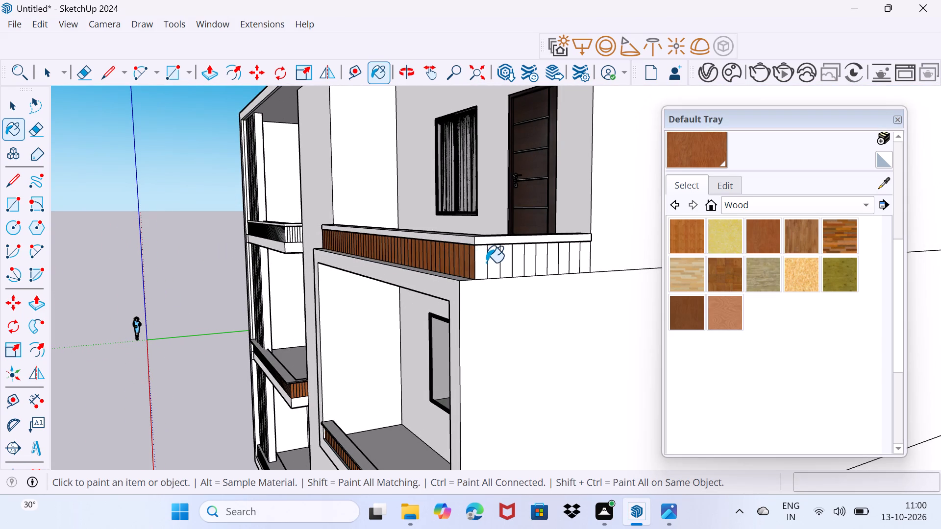
{"action": "left_click", "coordinate": [491, 261]}
{"action": "left_click", "coordinate": [511, 262]}
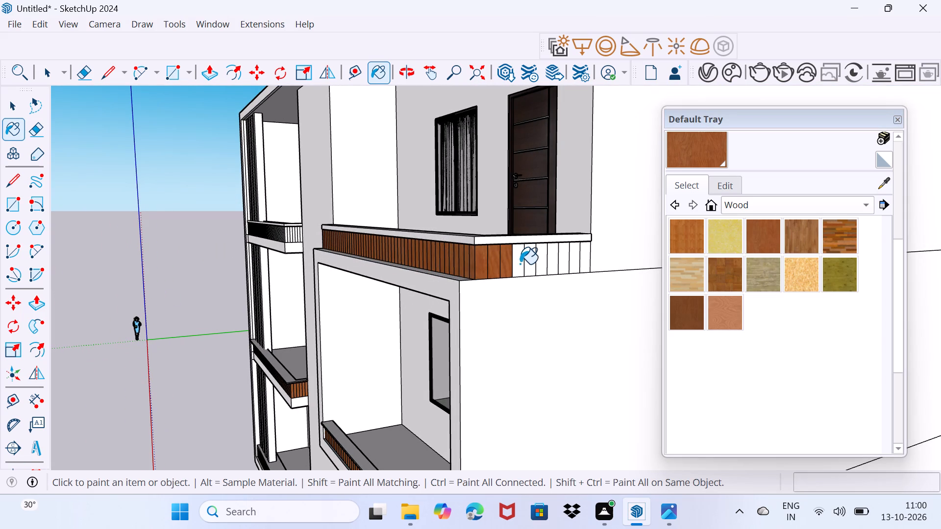
{"action": "left_click", "coordinate": [523, 264]}
{"action": "left_click", "coordinate": [532, 265]}
{"action": "left_click", "coordinate": [542, 264]}
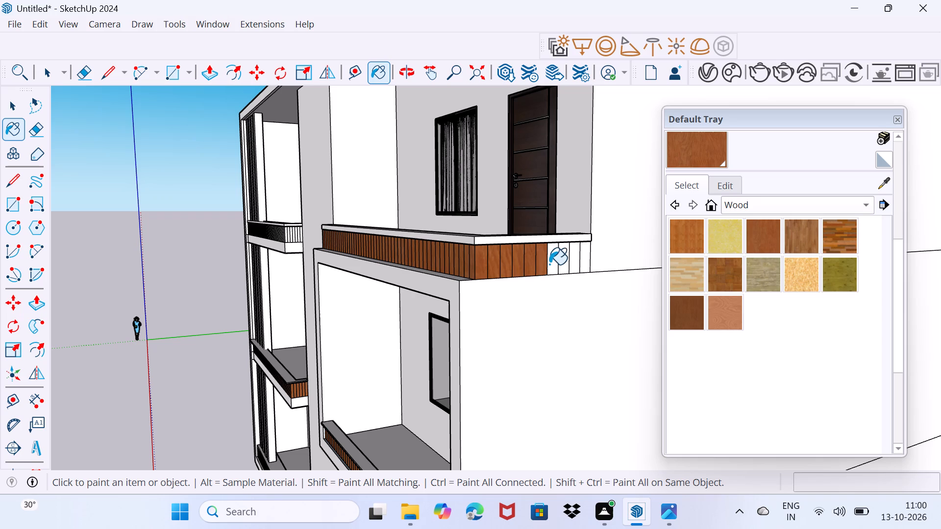
{"action": "left_click", "coordinate": [552, 264]}
{"action": "left_click", "coordinate": [570, 264]}
{"action": "left_click", "coordinate": [564, 265]}
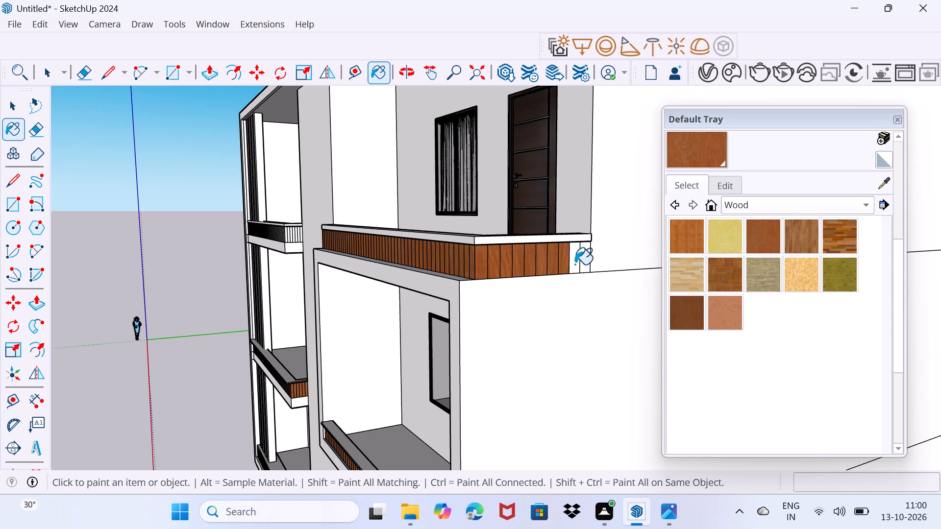
{"action": "left_click", "coordinate": [575, 264]}
{"action": "left_click", "coordinate": [587, 262]}
Paint the first seven parapet strips on the neighbouring wing's top-floor balcony, starting at its outer finned end, with Wood Cherry Original.
{"action": "middle_click_drag", "start_coordinate": [477, 295], "coordinate": [544, 304]}
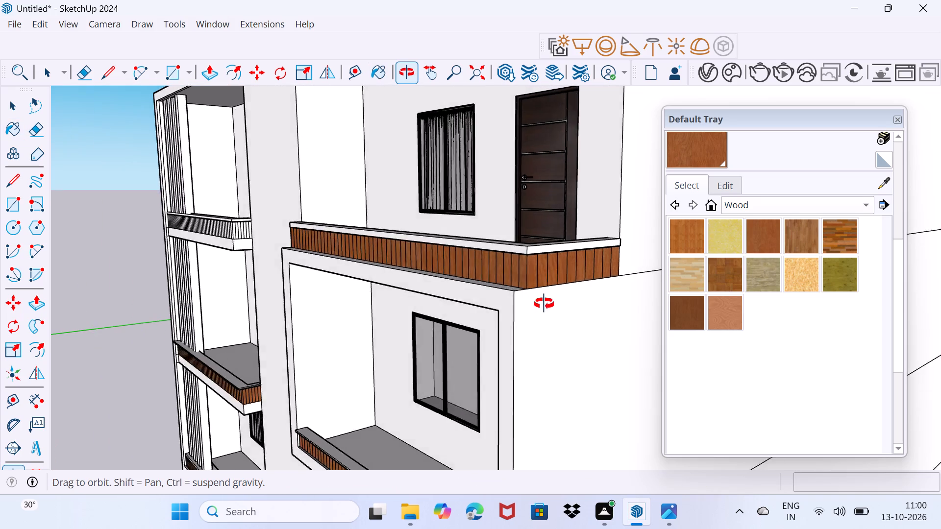
{"action": "middle_click_drag", "start_coordinate": [544, 304], "coordinate": [556, 303]}
{"action": "middle_click_drag", "start_coordinate": [345, 309], "coordinate": [427, 313]}
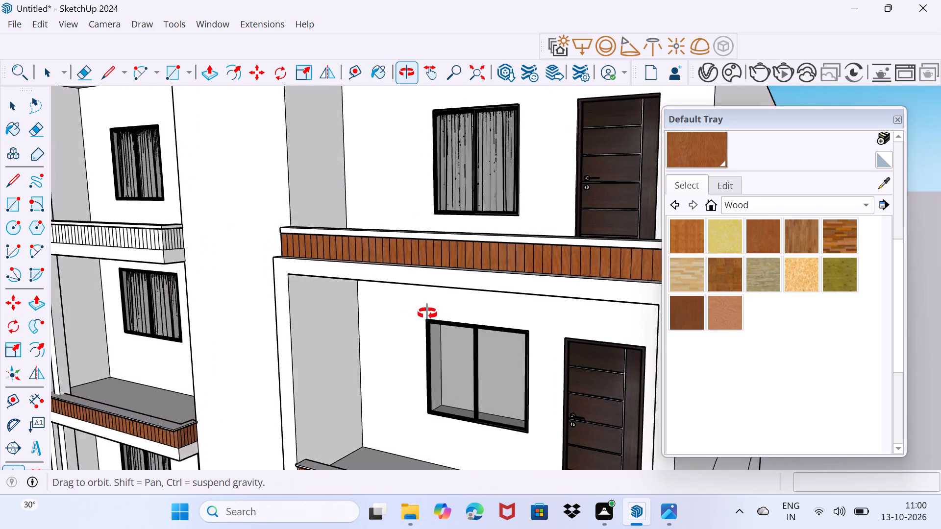
{"action": "middle_click_drag", "start_coordinate": [427, 313], "coordinate": [526, 314]}
{"action": "key", "text": "z"}
{"action": "left_click", "coordinate": [674, 152]}
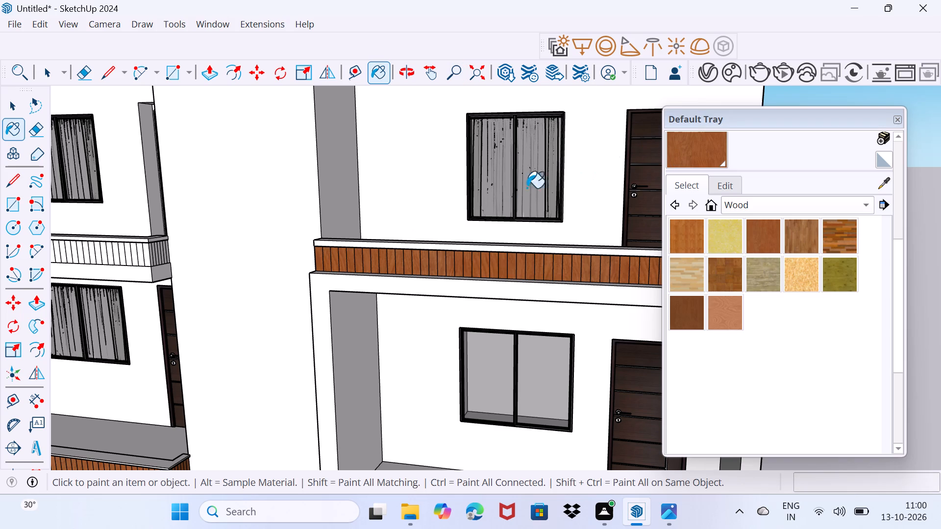
{"action": "middle_click_drag", "start_coordinate": [95, 308], "coordinate": [333, 287]}
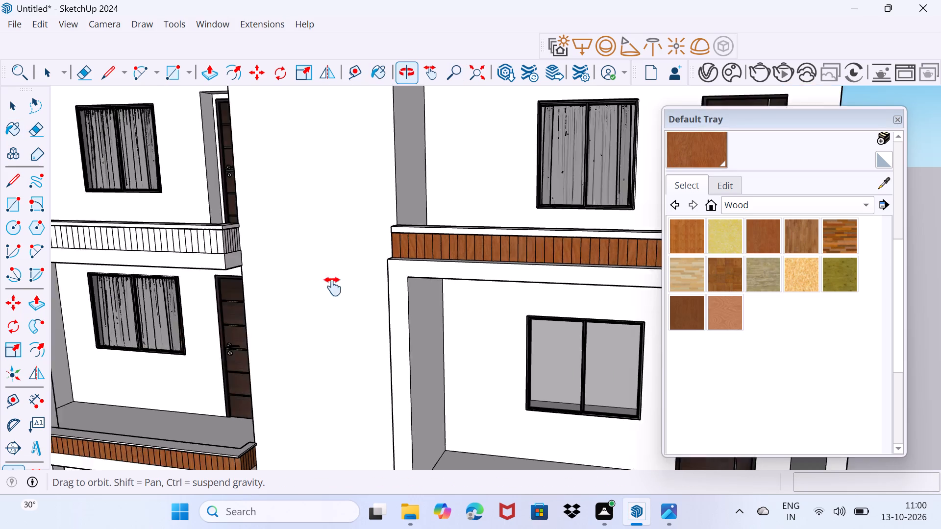
{"action": "middle_click_drag", "start_coordinate": [333, 287], "coordinate": [443, 315]}
{"action": "scroll", "coordinate": [327, 271], "scroll_direction": "up", "scroll_amount": 2}
{"action": "middle_click_drag", "start_coordinate": [326, 271], "coordinate": [373, 277]}
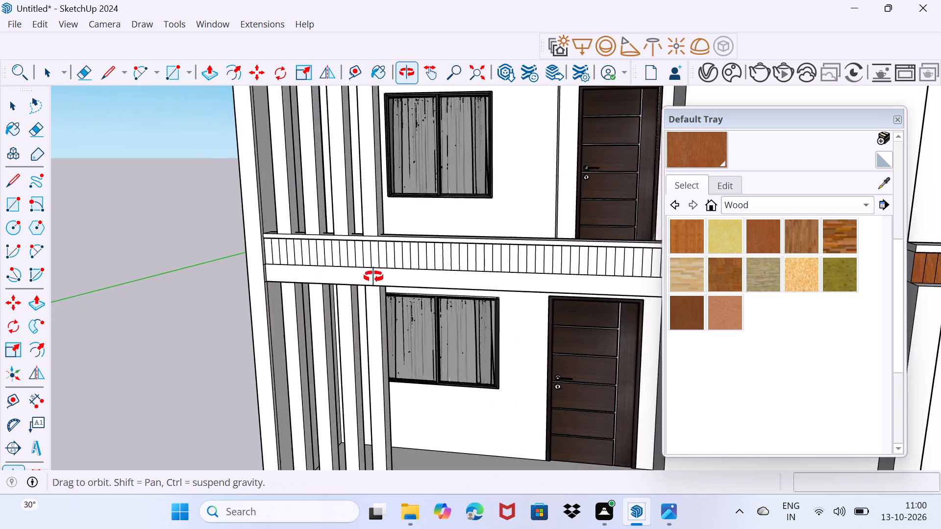
{"action": "middle_click_drag", "start_coordinate": [373, 277], "coordinate": [460, 275]}
{"action": "left_click_drag", "start_coordinate": [745, 124], "coordinate": [745, 123]}
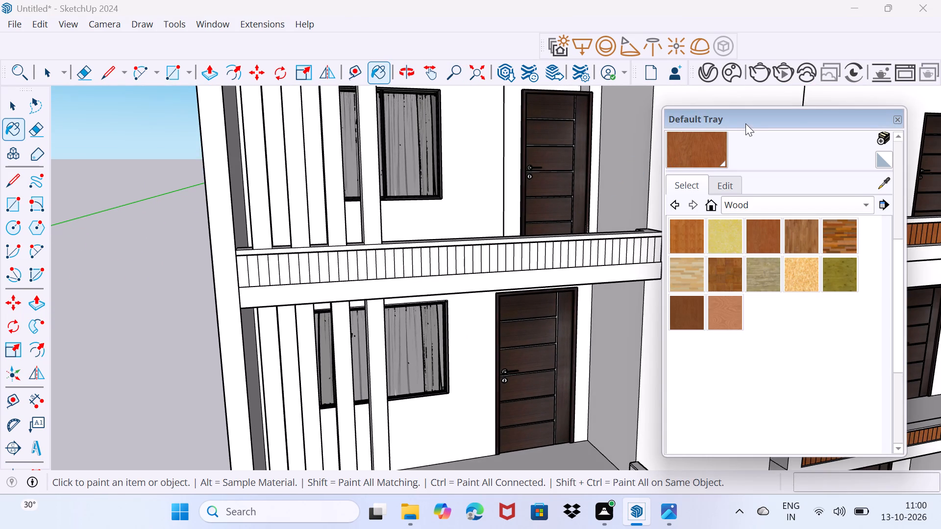
{"action": "left_click_drag", "start_coordinate": [745, 123], "coordinate": [724, 420]}
{"action": "scroll", "coordinate": [242, 288], "scroll_direction": "up", "scroll_amount": 2}
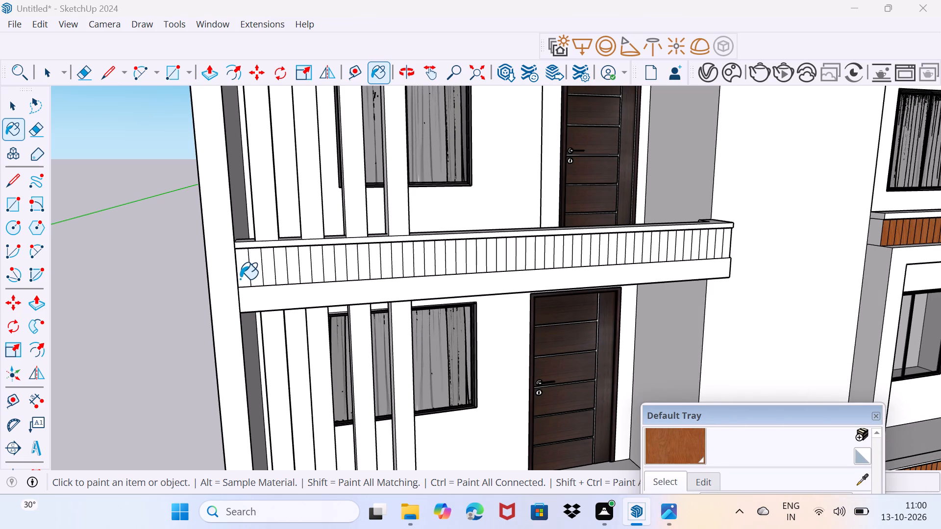
{"action": "left_click", "coordinate": [240, 279]}
{"action": "left_click", "coordinate": [253, 275]}
{"action": "left_click", "coordinate": [266, 272]}
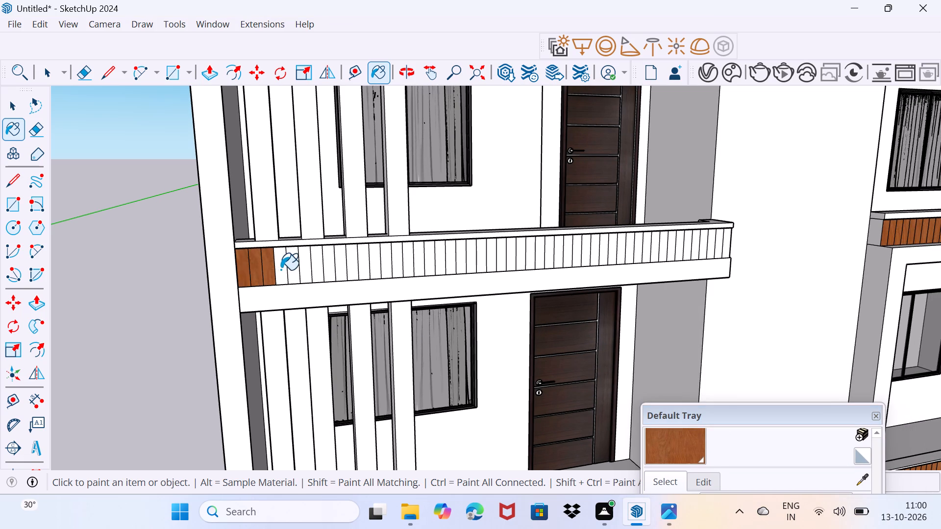
{"action": "left_click", "coordinate": [281, 270]}
{"action": "left_click", "coordinate": [292, 269]}
{"action": "left_click", "coordinate": [302, 269]}
{"action": "left_click", "coordinate": [319, 267]}
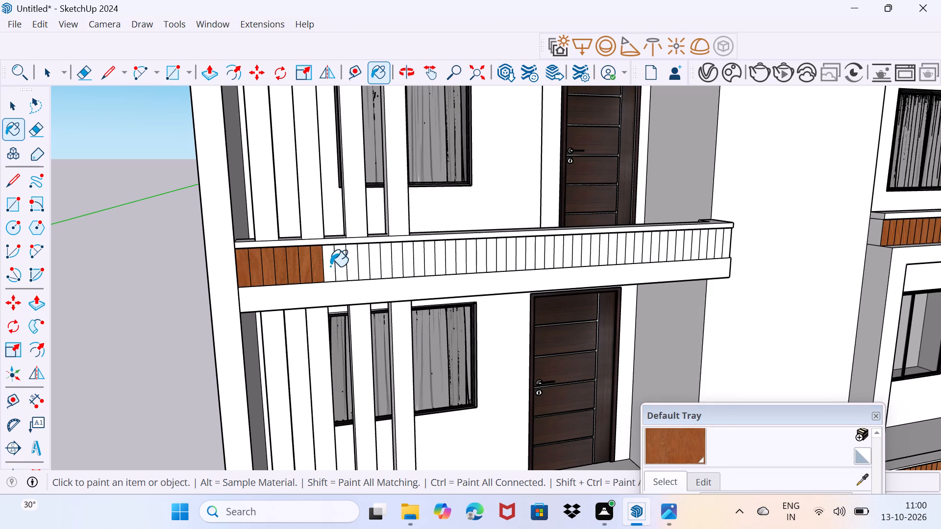
Continue Wood Cherry Original along this balcony's parapet strips up to the last vertical fin.
{"action": "left_click", "coordinate": [331, 266]}
{"action": "left_click", "coordinate": [344, 267]}
{"action": "left_click", "coordinate": [353, 265]}
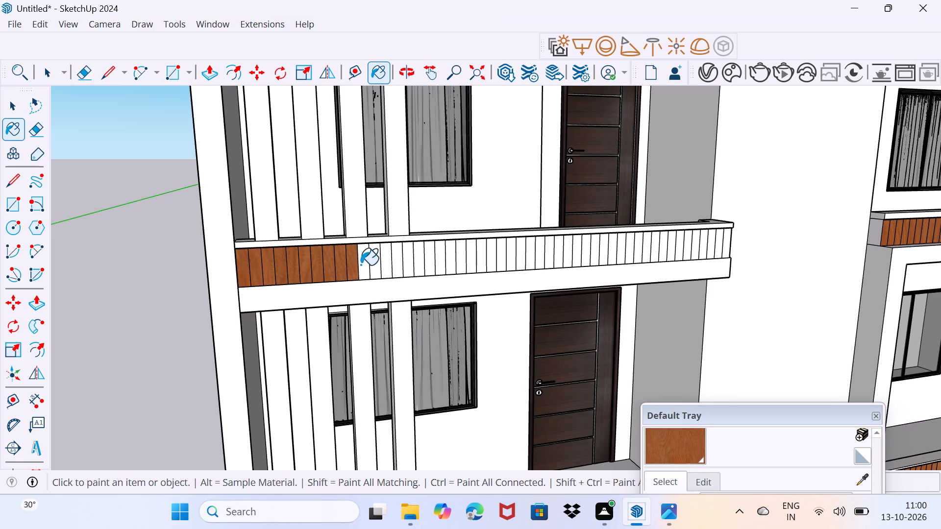
{"action": "left_click", "coordinate": [362, 265]}
{"action": "left_click", "coordinate": [379, 266]}
{"action": "left_click", "coordinate": [387, 265]}
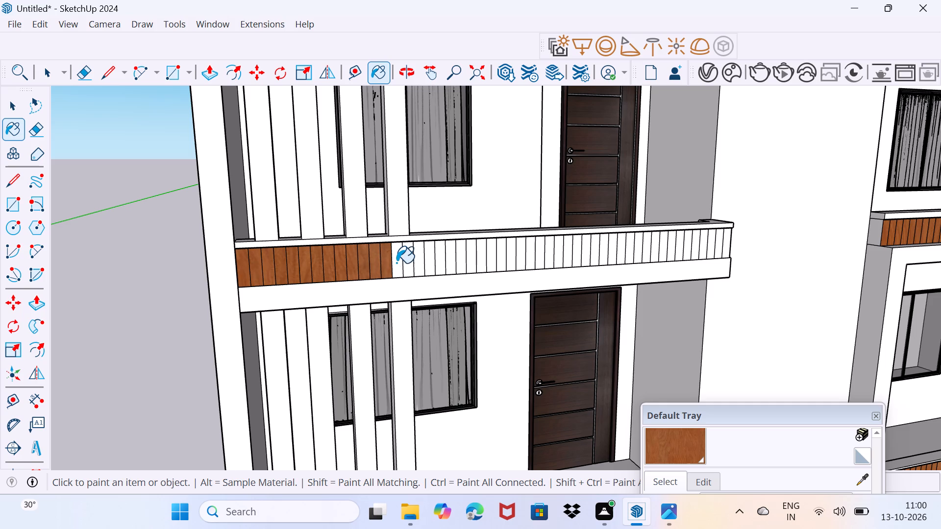
{"action": "left_click", "coordinate": [397, 264]}
{"action": "left_click", "coordinate": [409, 263]}
Paint the parapet strips from the last fin to the far edge of the curtained window with Wood Cherry Original.
{"action": "left_click", "coordinate": [420, 262]}
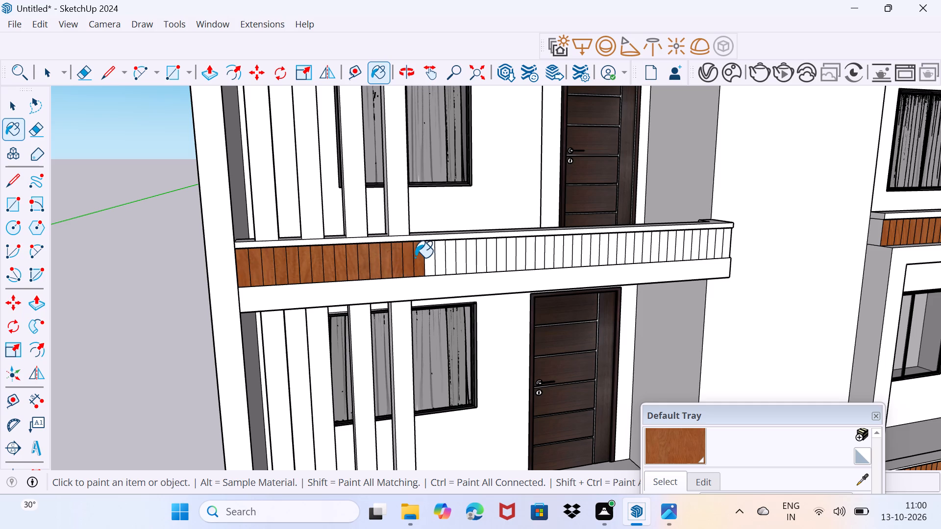
{"action": "left_click", "coordinate": [431, 265]}
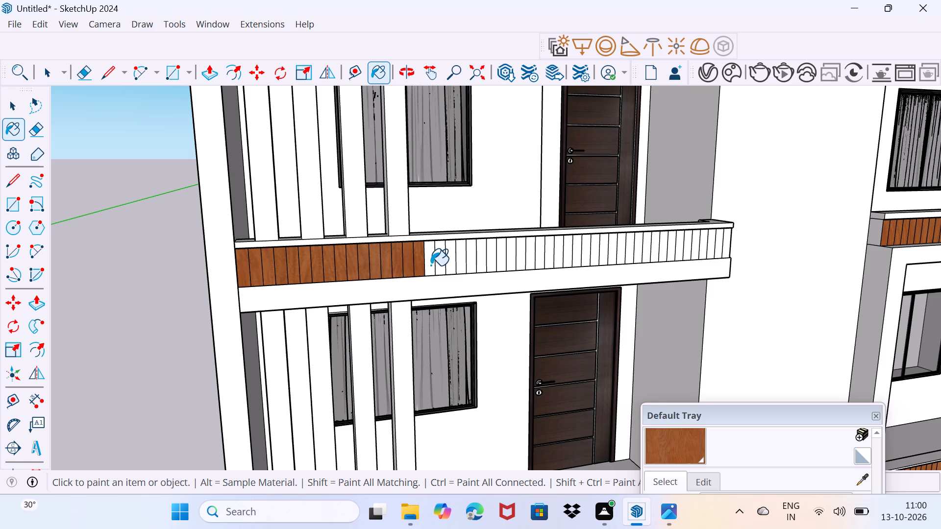
{"action": "left_click", "coordinate": [439, 264]}
{"action": "left_click", "coordinate": [452, 261]}
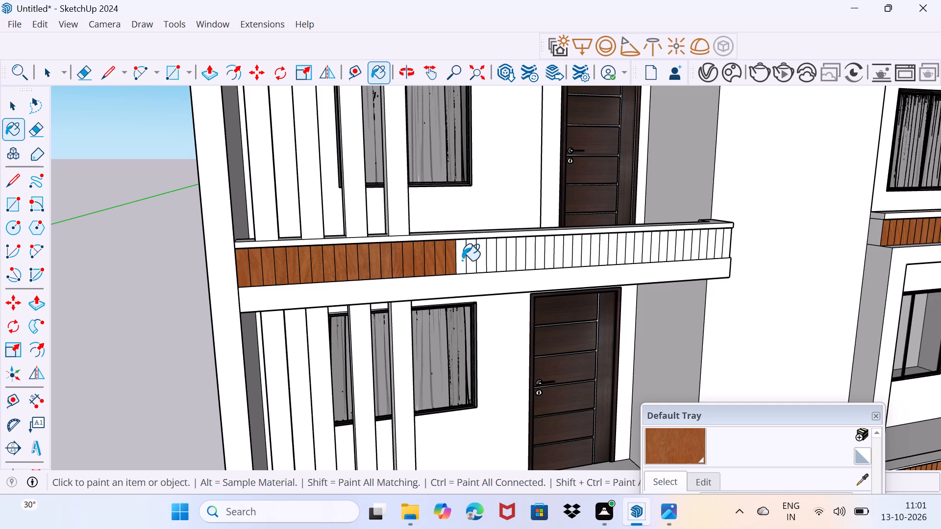
{"action": "left_click", "coordinate": [462, 261]}
{"action": "left_click", "coordinate": [475, 264]}
{"action": "left_click", "coordinate": [474, 263]}
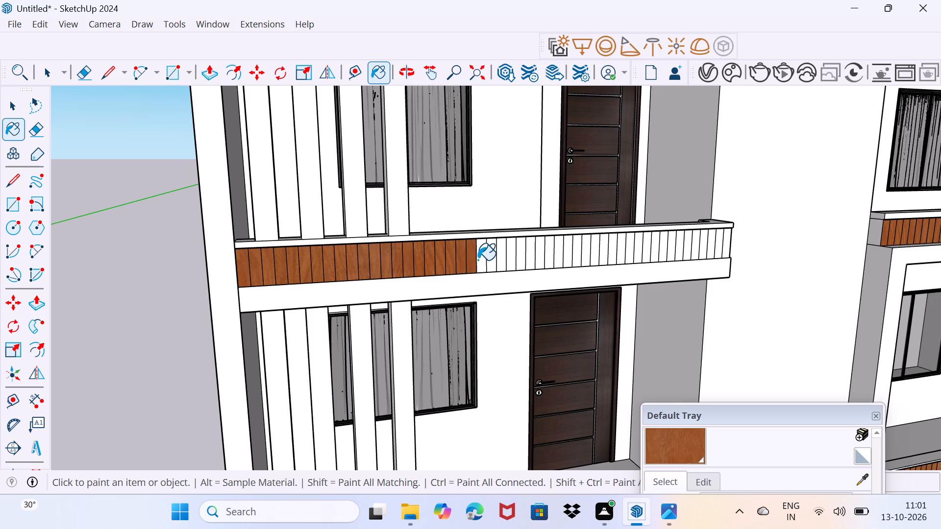
Paint the parapet strips between the curtained window and the near edge of the top-floor door with Wood Cherry Original.
{"action": "left_click", "coordinate": [482, 259]}
{"action": "left_click", "coordinate": [492, 257]}
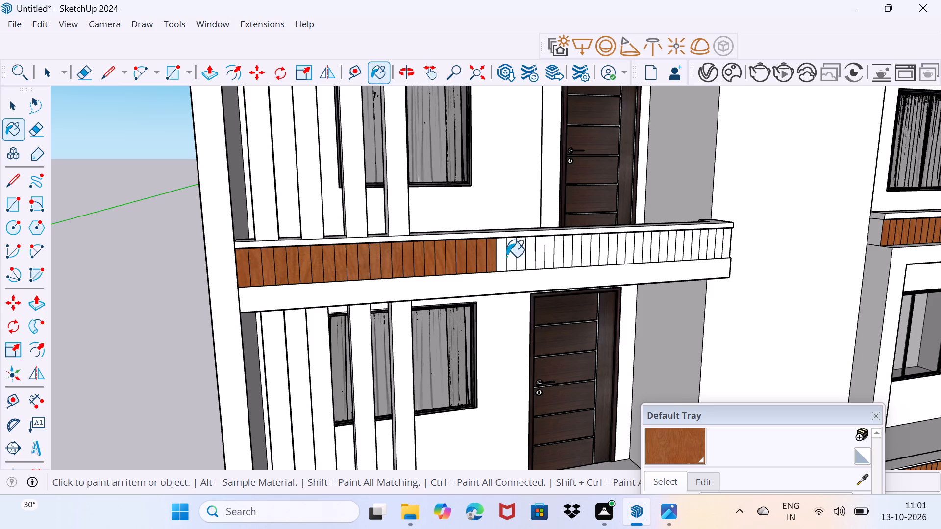
{"action": "left_click", "coordinate": [503, 258]}
{"action": "left_click", "coordinate": [512, 256]}
{"action": "left_click", "coordinate": [520, 257]}
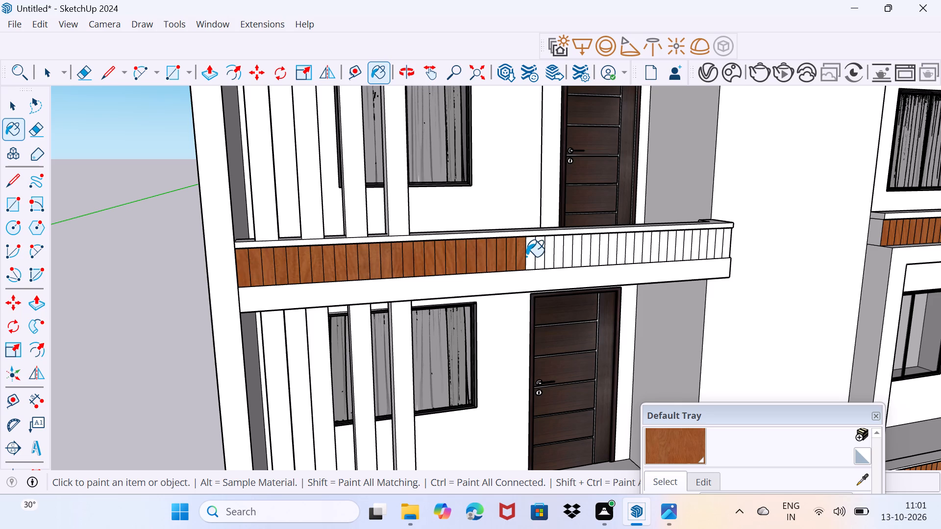
{"action": "left_click", "coordinate": [527, 257]}
{"action": "left_click", "coordinate": [542, 254]}
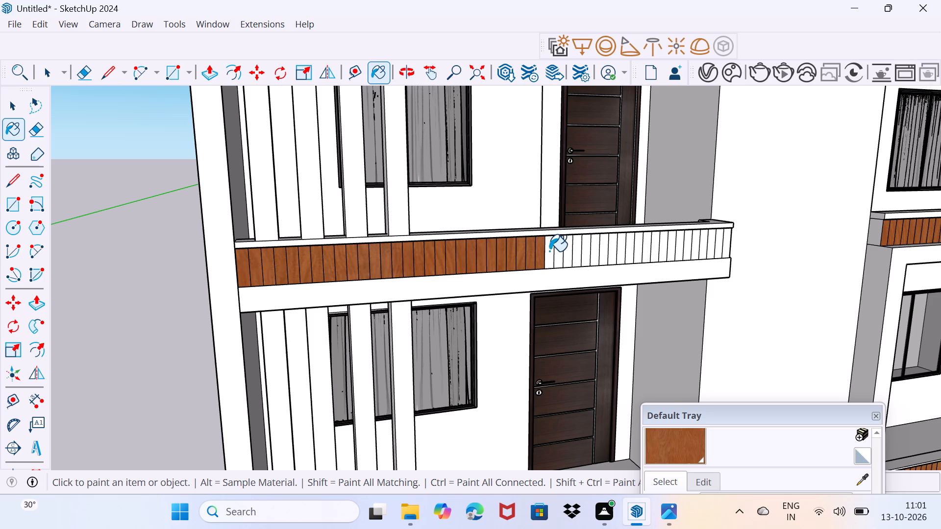
{"action": "left_click", "coordinate": [550, 251]}
{"action": "left_click", "coordinate": [560, 251]}
Paint the parapet strips in front of the top-floor door with Wood Cherry Original.
{"action": "left_click", "coordinate": [570, 251]}
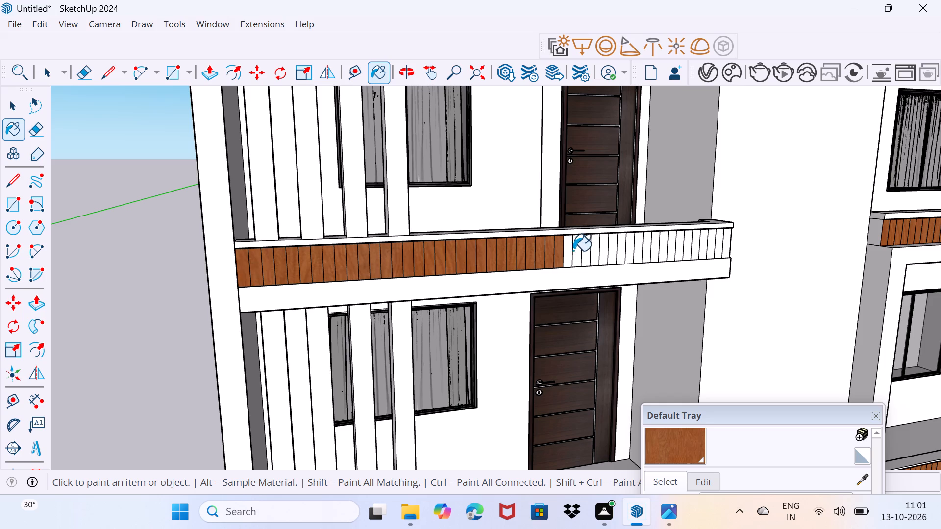
{"action": "left_click", "coordinate": [578, 251]}
{"action": "left_click", "coordinate": [589, 251]}
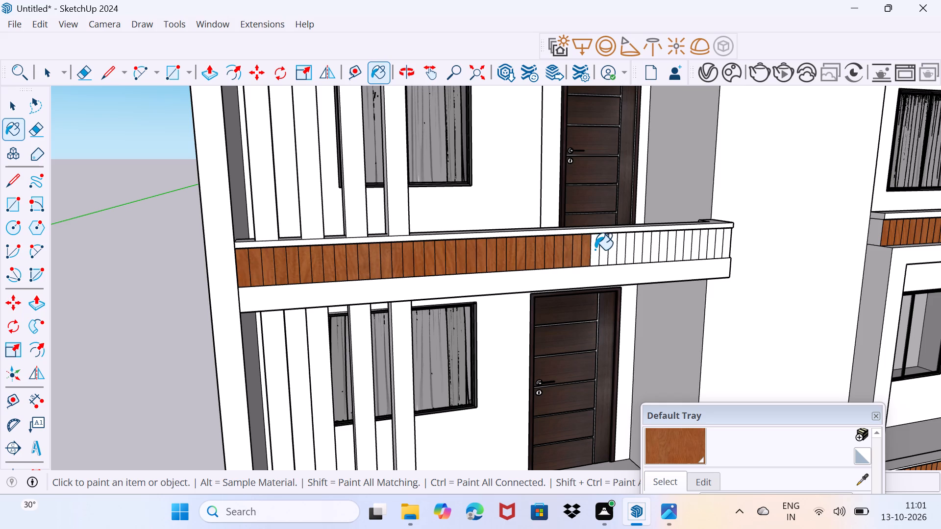
{"action": "left_click", "coordinate": [596, 250]}
{"action": "left_click", "coordinate": [605, 250]}
{"action": "left_click", "coordinate": [613, 249]}
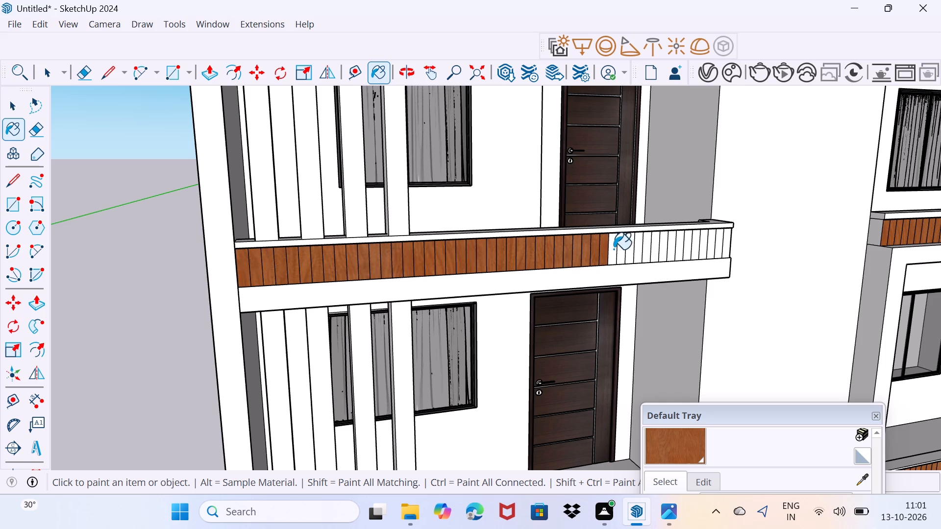
{"action": "left_click", "coordinate": [622, 250]}
{"action": "left_click", "coordinate": [632, 249]}
Paint the front parapet strips past the door with Wood Cherry Original, filling skipped ones, up to the last strip before the corner.
{"action": "left_click", "coordinate": [642, 245]}
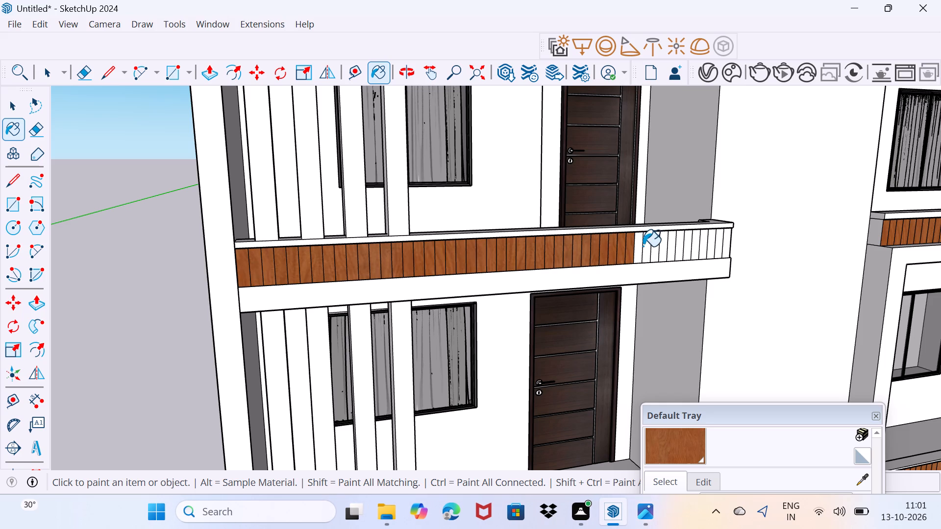
{"action": "left_click", "coordinate": [641, 248]}
{"action": "left_click", "coordinate": [649, 246]}
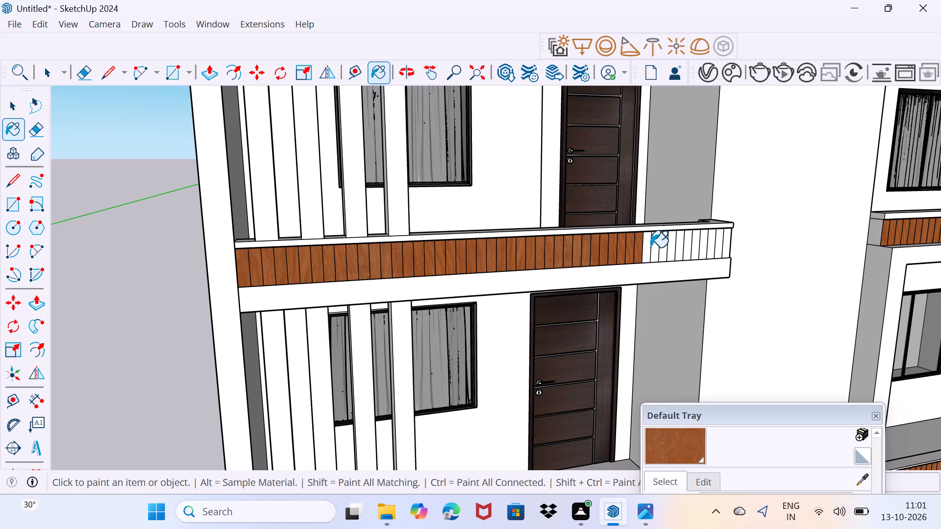
{"action": "left_click", "coordinate": [653, 246]}
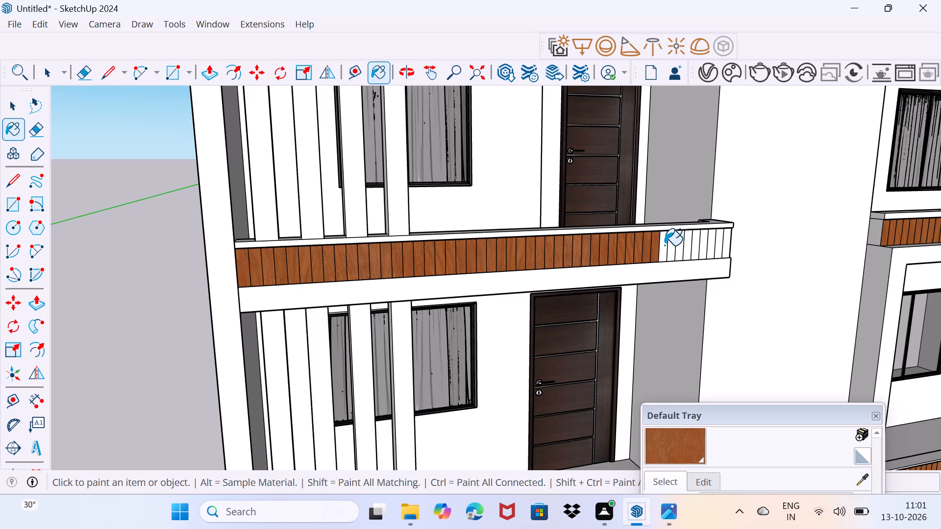
{"action": "left_click", "coordinate": [665, 246]}
{"action": "left_click", "coordinate": [672, 245]}
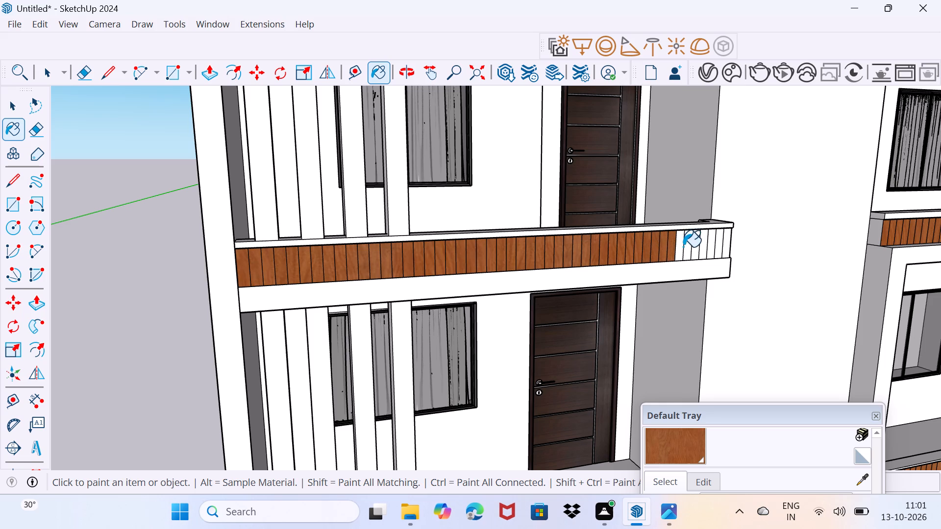
{"action": "left_click", "coordinate": [684, 247]}
{"action": "left_click", "coordinate": [690, 247]}
{"action": "left_click", "coordinate": [684, 248]}
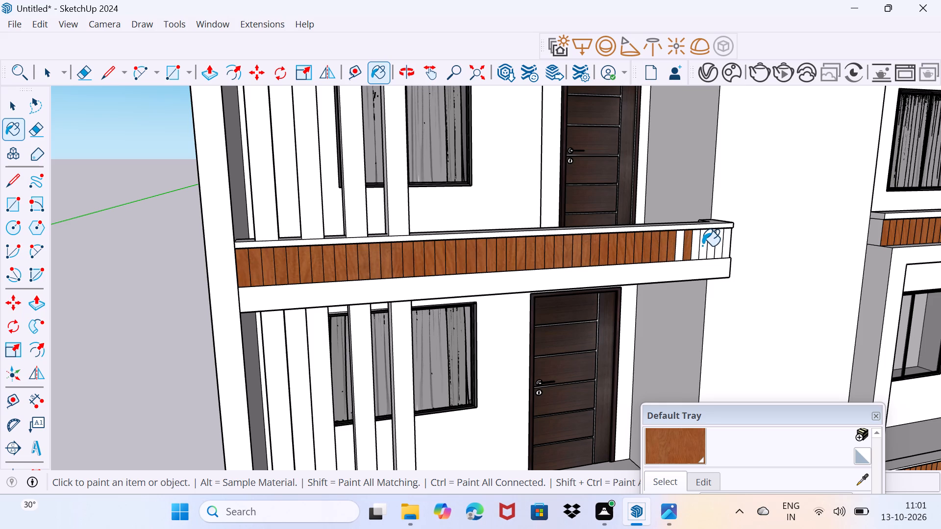
{"action": "left_click", "coordinate": [704, 247]}
{"action": "left_click", "coordinate": [700, 250]}
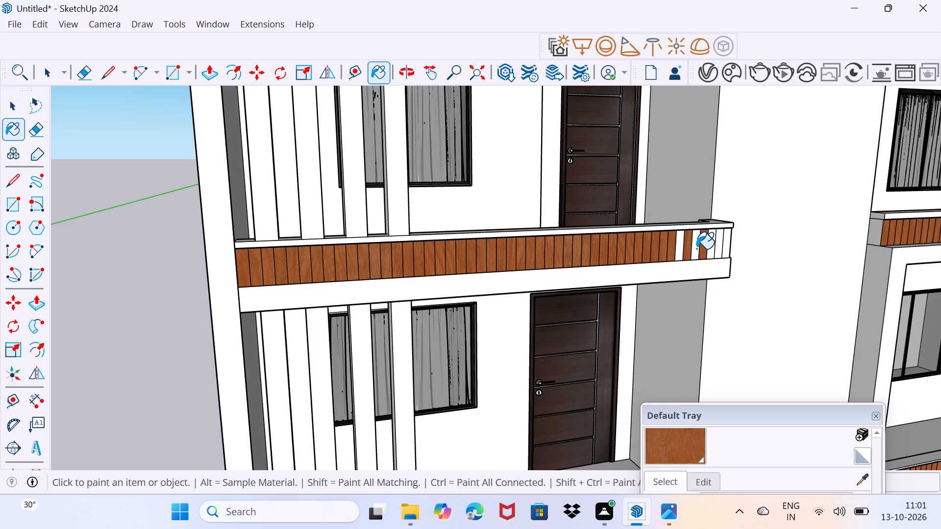
{"action": "left_click", "coordinate": [696, 249]}
{"action": "left_click", "coordinate": [686, 252]}
{"action": "left_click", "coordinate": [682, 254]}
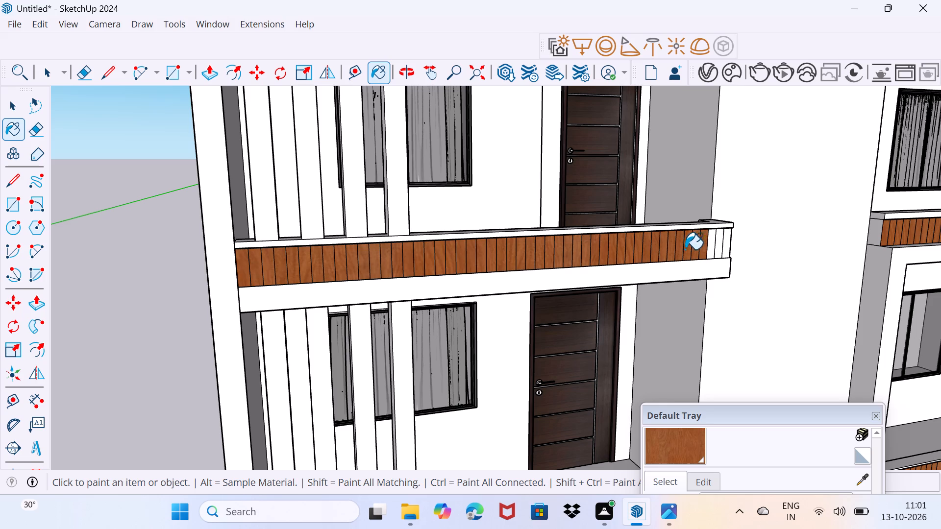
{"action": "left_click", "coordinate": [712, 253]}
{"action": "left_click", "coordinate": [718, 250]}
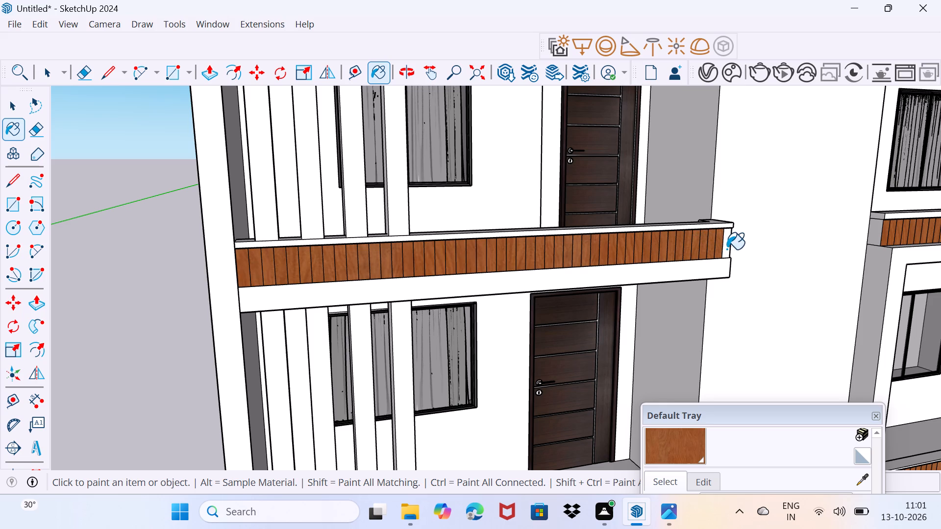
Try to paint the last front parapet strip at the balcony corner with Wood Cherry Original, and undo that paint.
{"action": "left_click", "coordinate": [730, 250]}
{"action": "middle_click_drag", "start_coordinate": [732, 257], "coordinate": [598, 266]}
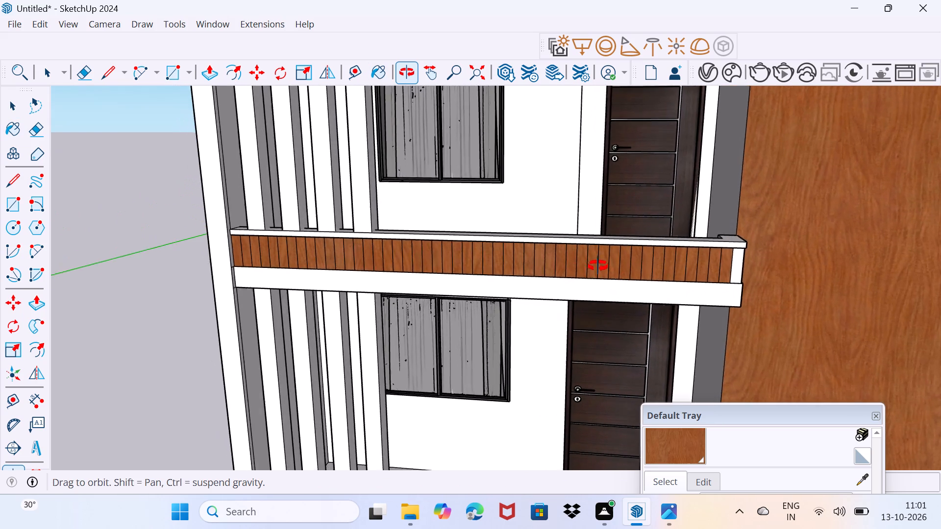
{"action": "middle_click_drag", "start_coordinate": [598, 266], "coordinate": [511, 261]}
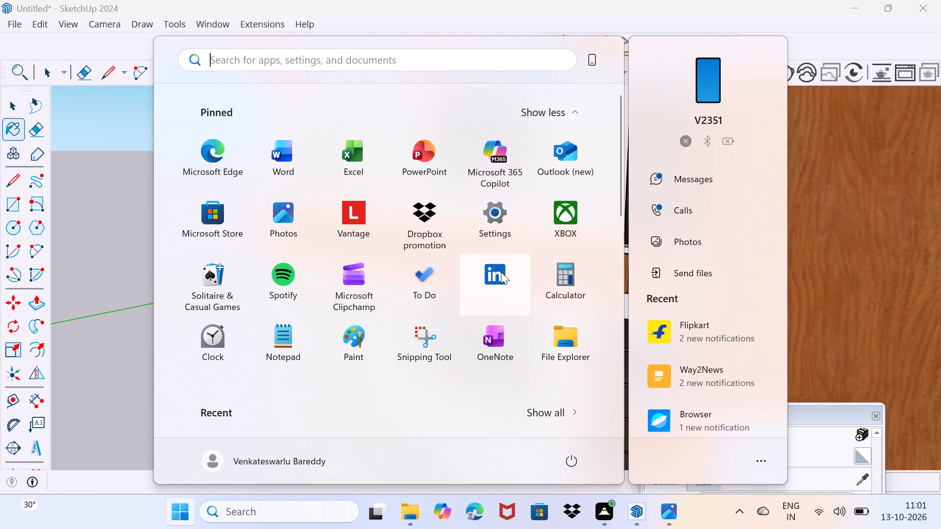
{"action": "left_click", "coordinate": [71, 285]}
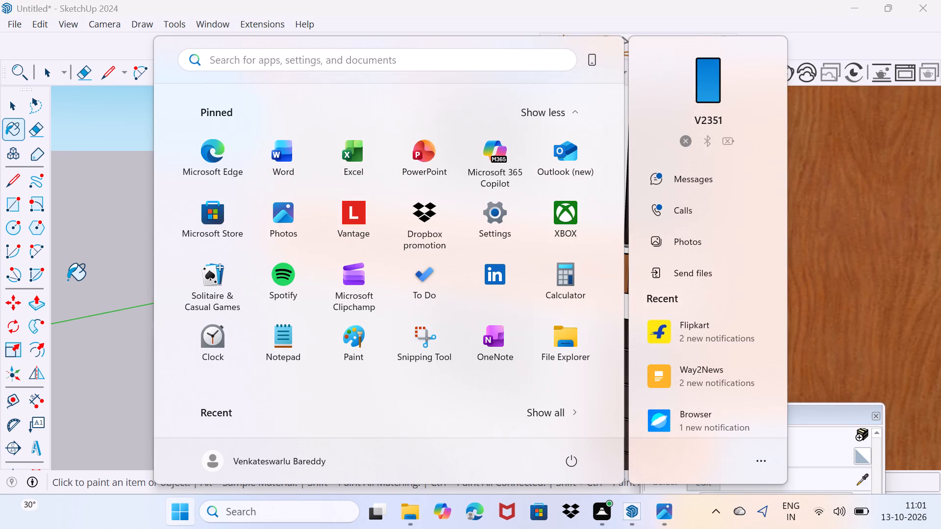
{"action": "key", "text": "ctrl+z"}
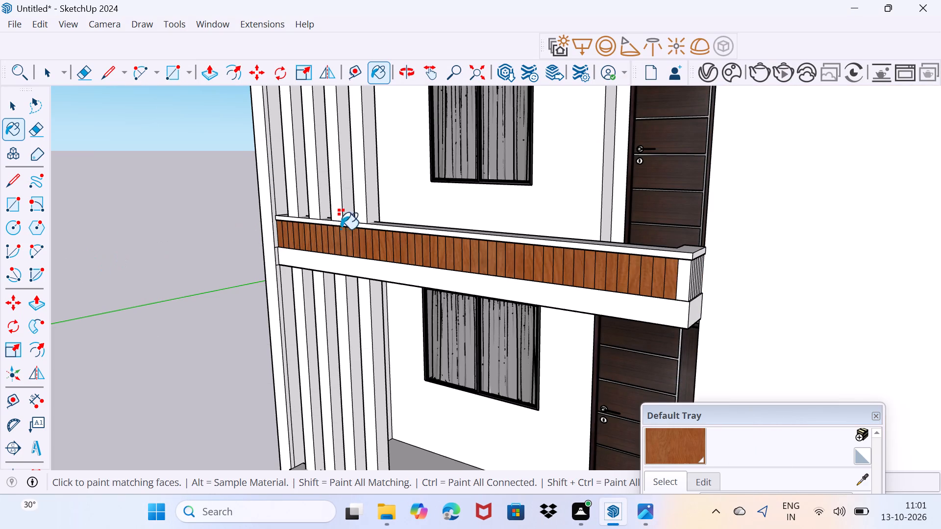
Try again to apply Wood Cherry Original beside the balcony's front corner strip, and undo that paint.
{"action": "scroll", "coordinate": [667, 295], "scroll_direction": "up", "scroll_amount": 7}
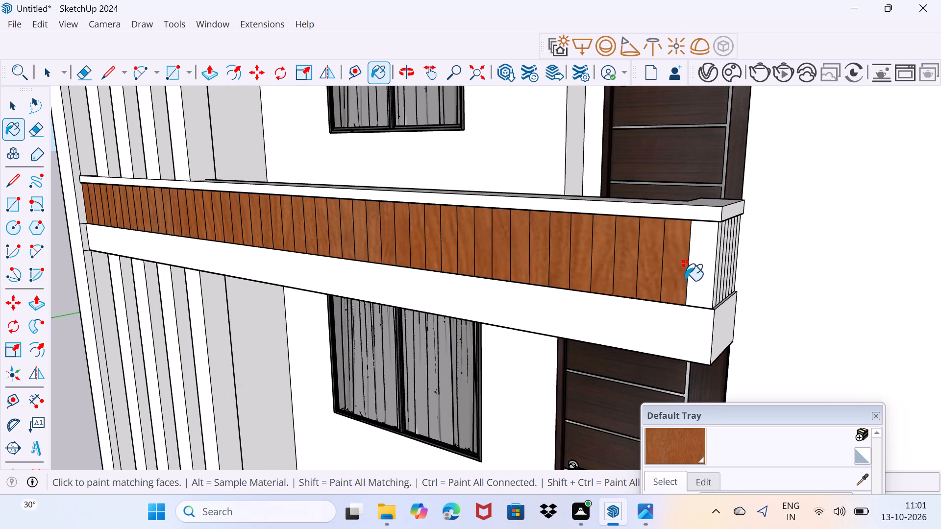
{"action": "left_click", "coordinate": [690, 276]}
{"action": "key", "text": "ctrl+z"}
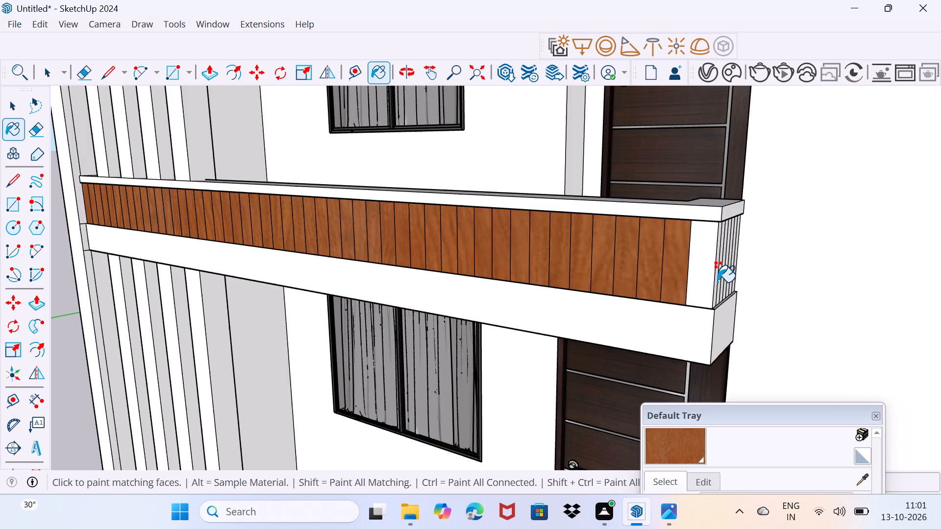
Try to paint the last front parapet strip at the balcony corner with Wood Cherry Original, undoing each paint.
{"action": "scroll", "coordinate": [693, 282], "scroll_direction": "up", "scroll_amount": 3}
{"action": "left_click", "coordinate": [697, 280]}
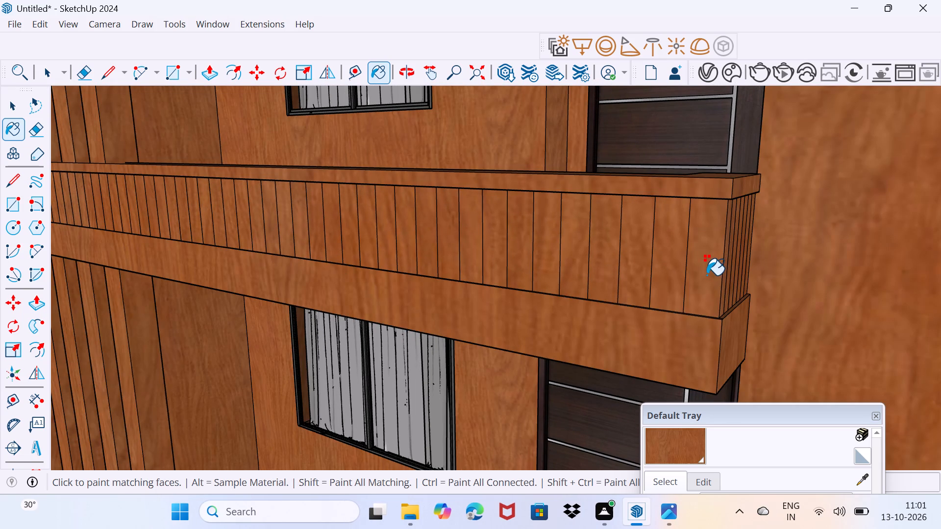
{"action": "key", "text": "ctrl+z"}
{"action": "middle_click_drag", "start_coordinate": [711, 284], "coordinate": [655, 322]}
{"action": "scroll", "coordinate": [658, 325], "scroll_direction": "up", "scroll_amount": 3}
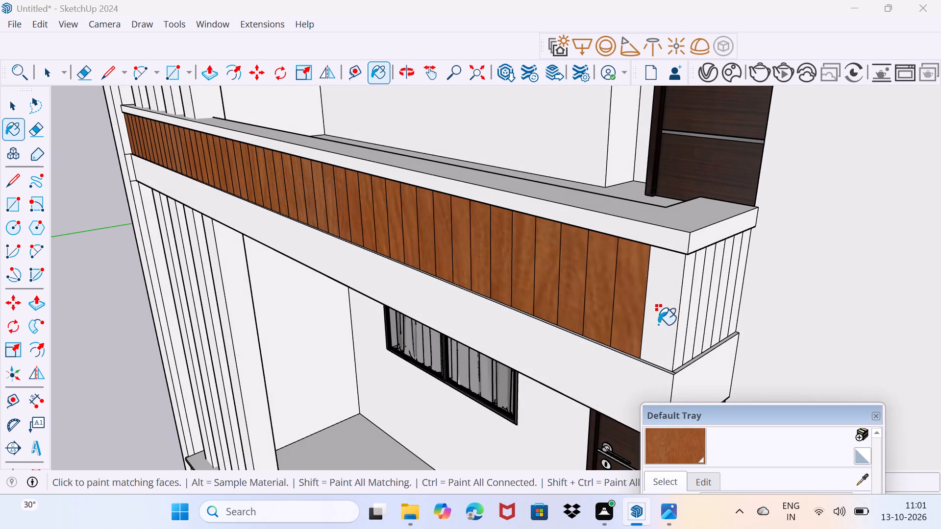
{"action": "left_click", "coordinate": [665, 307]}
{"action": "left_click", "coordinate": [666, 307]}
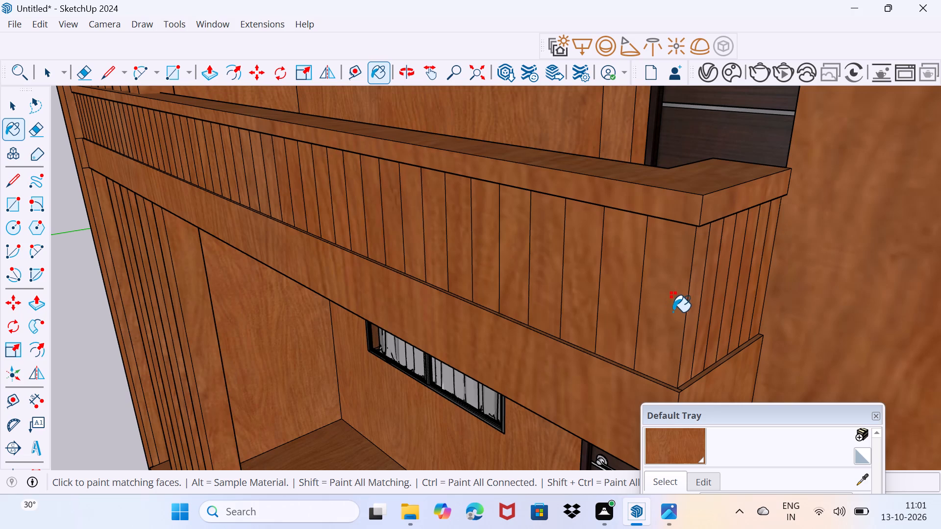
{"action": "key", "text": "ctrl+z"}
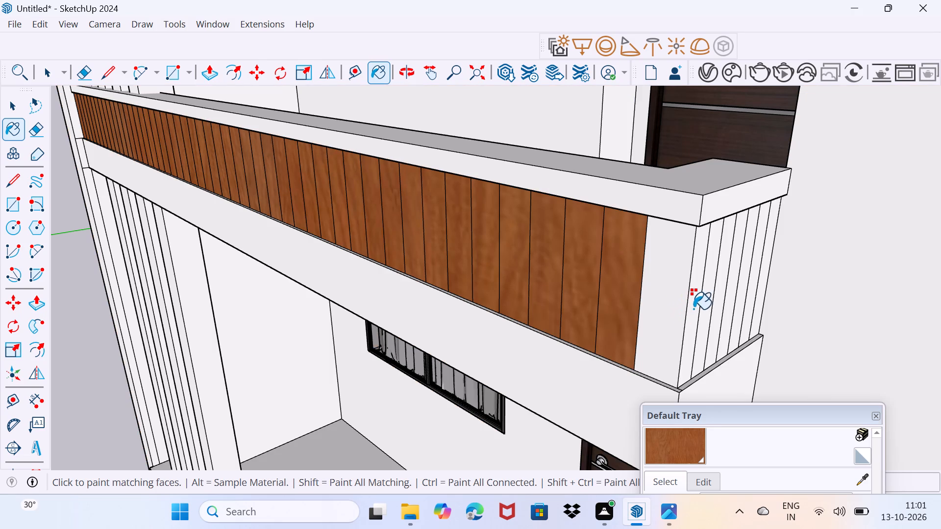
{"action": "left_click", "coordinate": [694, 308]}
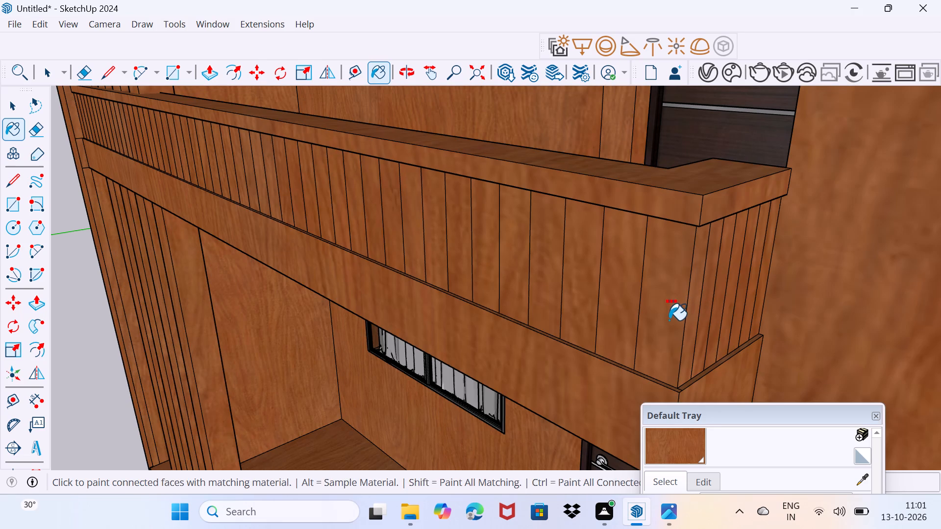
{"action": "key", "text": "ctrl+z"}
Erase the short stray edge on the ledge below the parapet strips at the balcony's front corner.
{"action": "middle_click_drag", "start_coordinate": [669, 322], "coordinate": [549, 222]}
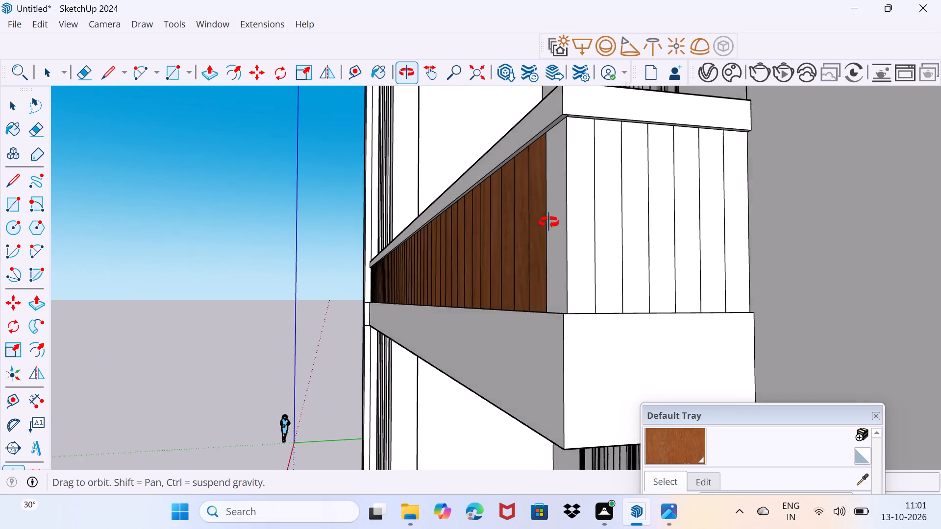
{"action": "middle_click_drag", "start_coordinate": [549, 222], "coordinate": [602, 287]}
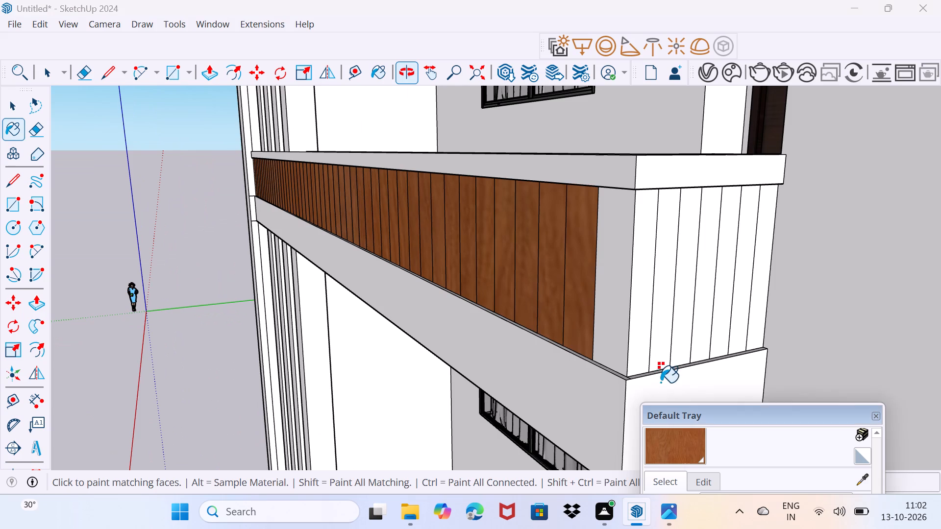
{"action": "scroll", "coordinate": [647, 386], "scroll_direction": "up", "scroll_amount": 17}
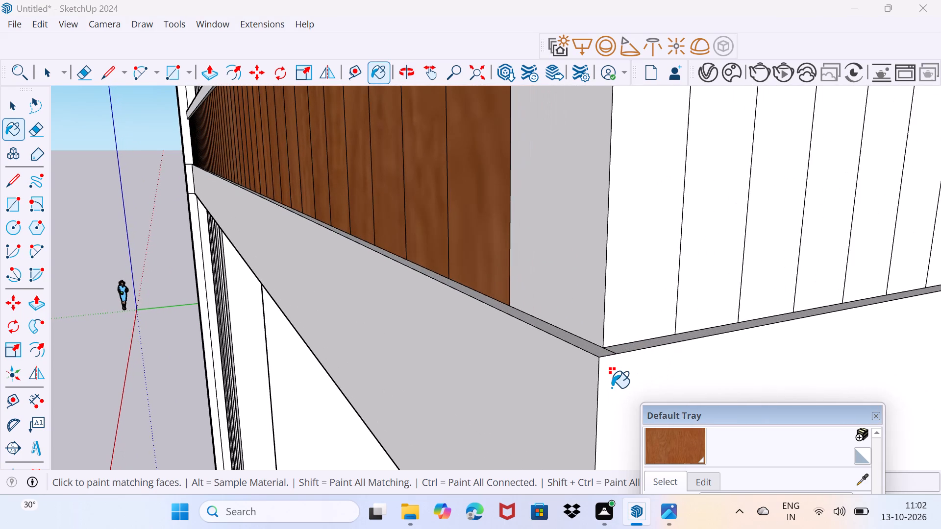
{"action": "scroll", "coordinate": [573, 372], "scroll_direction": "up", "scroll_amount": 3}
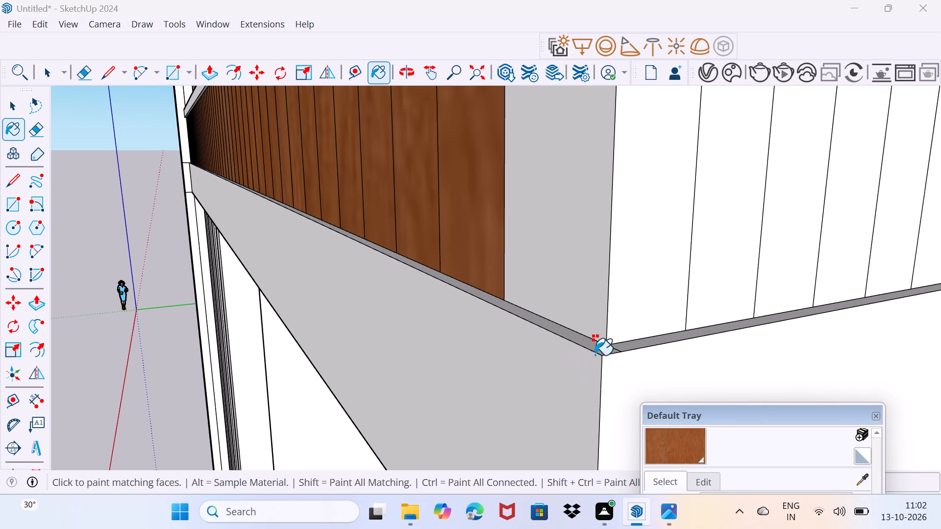
{"action": "scroll", "coordinate": [597, 353], "scroll_direction": "up", "scroll_amount": 3}
{"action": "key", "text": "space"}
{"action": "type", "text": "e"}
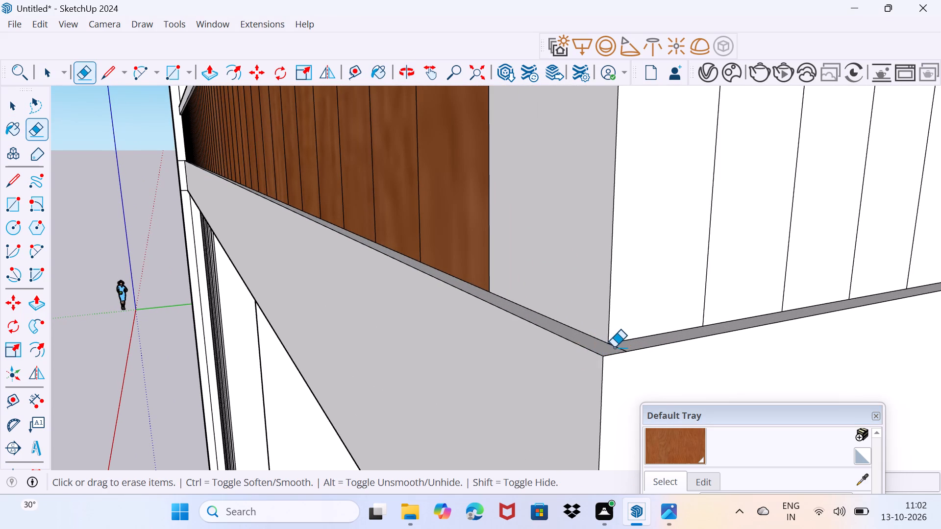
{"action": "left_click", "coordinate": [615, 347]}
Paint the last front parapet strip at the balcony corner with Wood Cherry Original.
{"action": "left_click", "coordinate": [670, 437]}
{"action": "left_click", "coordinate": [559, 300]}
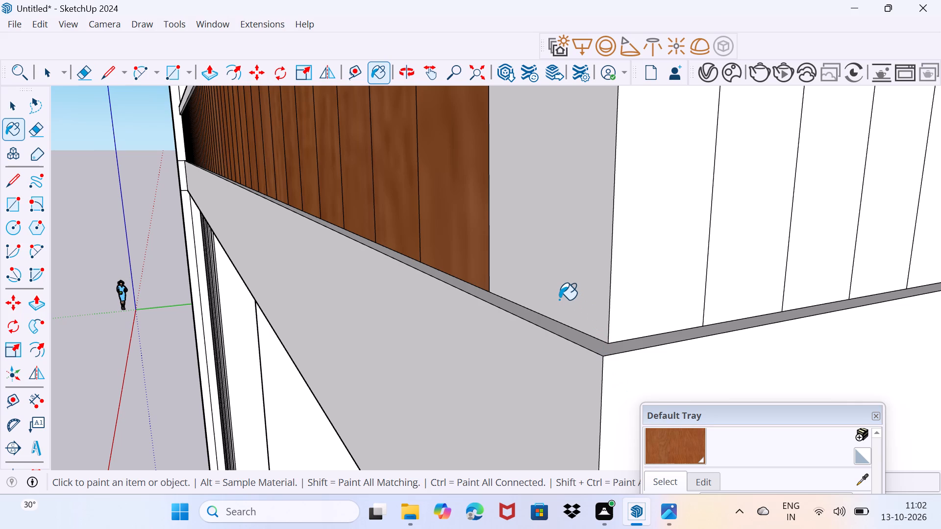
{"action": "left_click", "coordinate": [565, 286]}
Paint all seven parapet strips on the balcony's side face with Wood Cherry Original.
{"action": "left_click", "coordinate": [623, 269]}
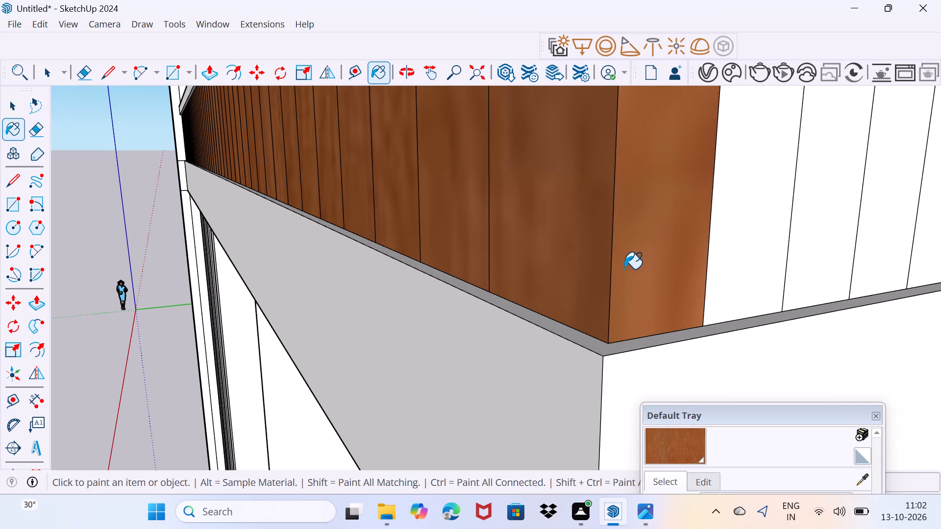
{"action": "scroll", "coordinate": [624, 270], "scroll_direction": "down", "scroll_amount": 4}
{"action": "middle_click_drag", "start_coordinate": [649, 262], "coordinate": [392, 386]}
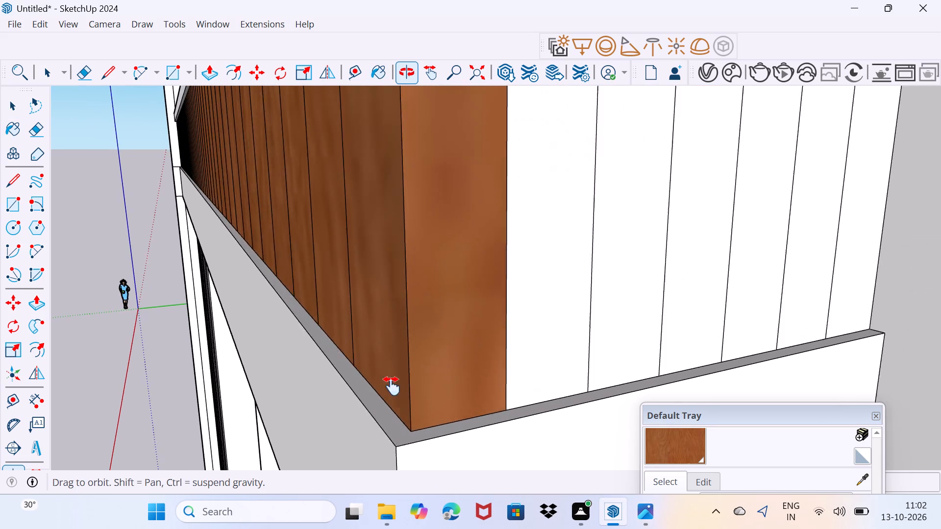
{"action": "middle_click_drag", "start_coordinate": [392, 386], "coordinate": [388, 388]}
{"action": "left_click", "coordinate": [487, 335]}
{"action": "left_click", "coordinate": [512, 314]}
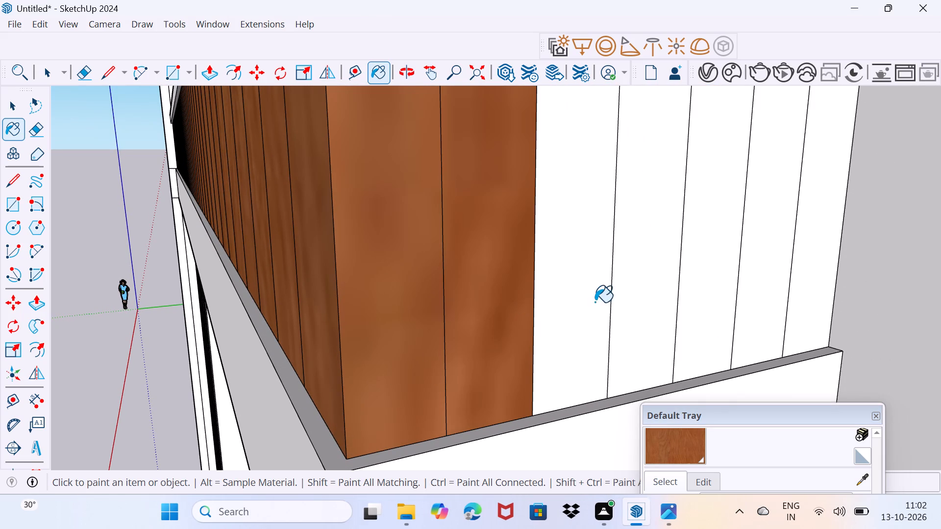
{"action": "left_click", "coordinate": [574, 304]}
{"action": "left_click", "coordinate": [649, 271]}
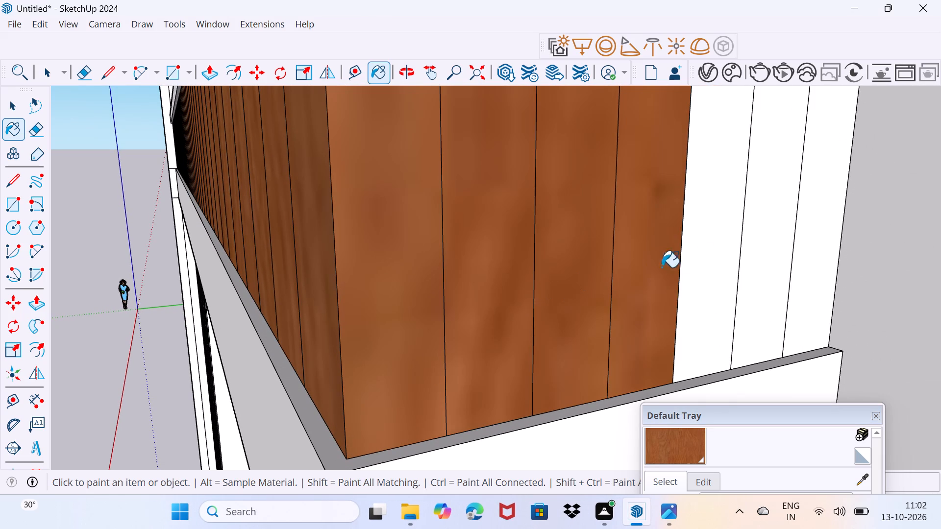
{"action": "left_click", "coordinate": [709, 261]}
{"action": "left_click", "coordinate": [768, 254]}
{"action": "left_click", "coordinate": [812, 250]}
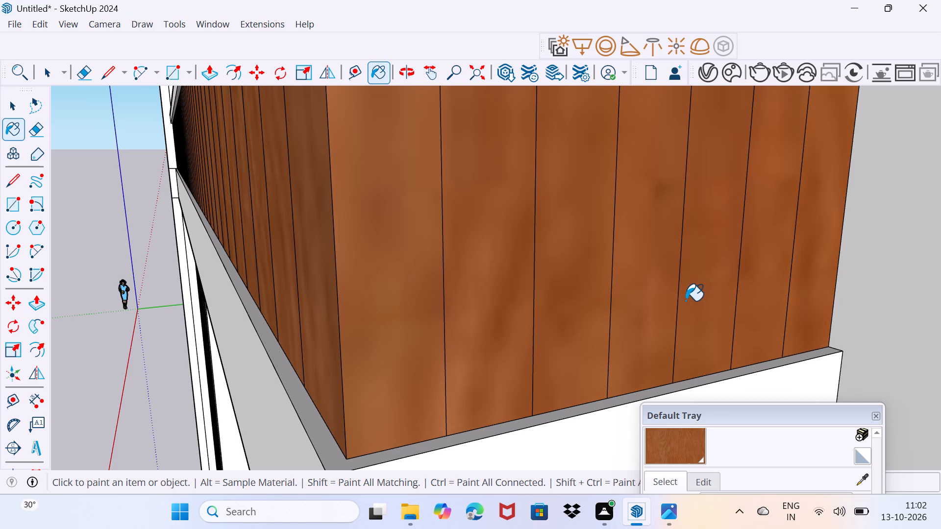
Edit the Wood Cherry Original material, lowering its colour brightness to a dark brown for all the balcony strips.
{"action": "scroll", "coordinate": [684, 302], "scroll_direction": "down", "scroll_amount": 19}
{"action": "scroll", "coordinate": [669, 313], "scroll_direction": "down", "scroll_amount": 5}
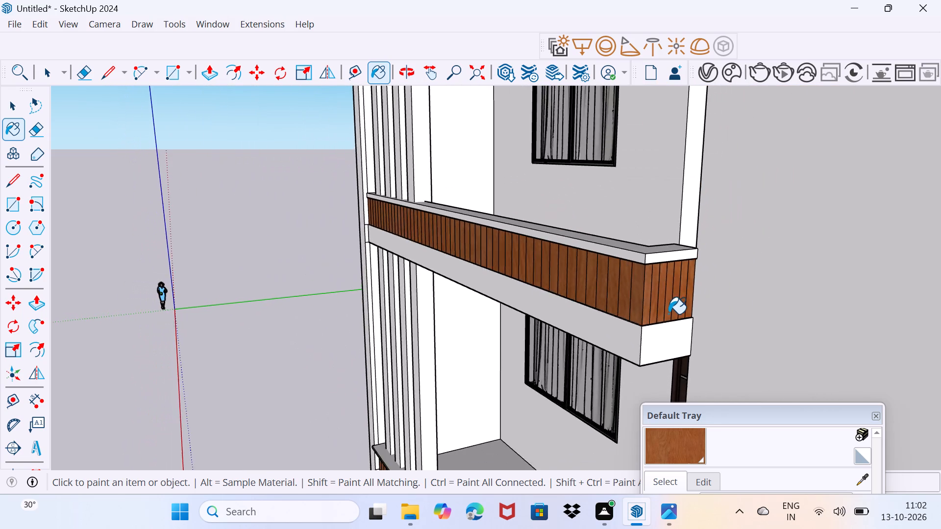
{"action": "scroll", "coordinate": [669, 314], "scroll_direction": "down", "scroll_amount": 20}
{"action": "scroll", "coordinate": [669, 314], "scroll_direction": "down", "scroll_amount": 2}
{"action": "middle_click_drag", "start_coordinate": [681, 321], "coordinate": [706, 321]}
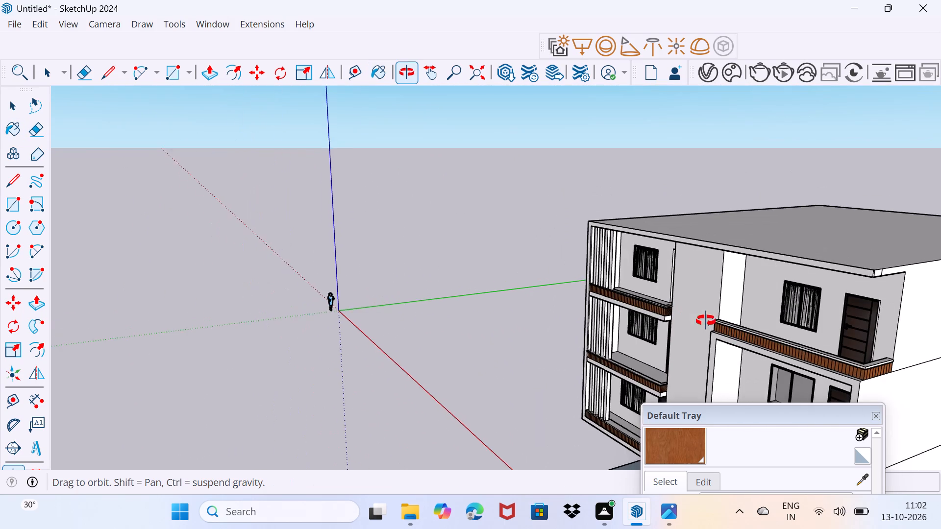
{"action": "middle_click_drag", "start_coordinate": [706, 321], "coordinate": [653, 312]}
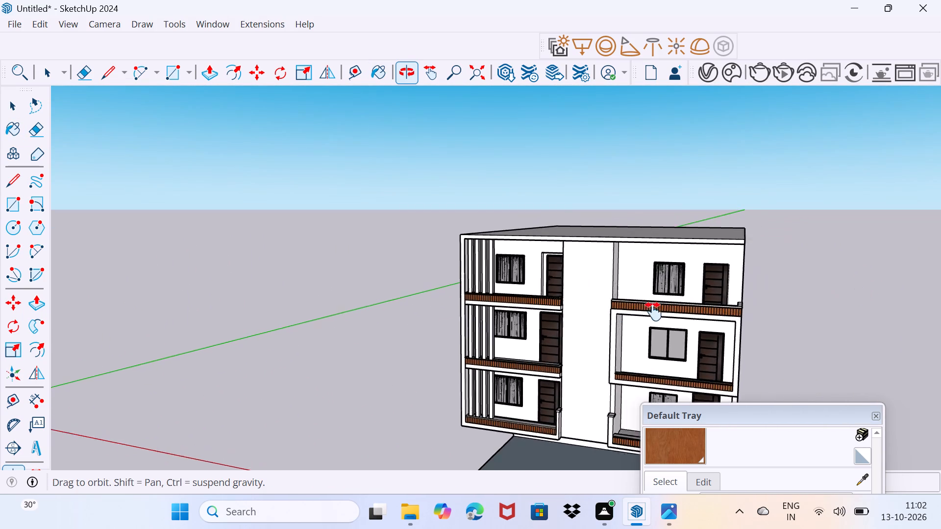
{"action": "middle_click_drag", "start_coordinate": [653, 312], "coordinate": [561, 312]}
{"action": "middle_click_drag", "start_coordinate": [540, 362], "coordinate": [653, 302]}
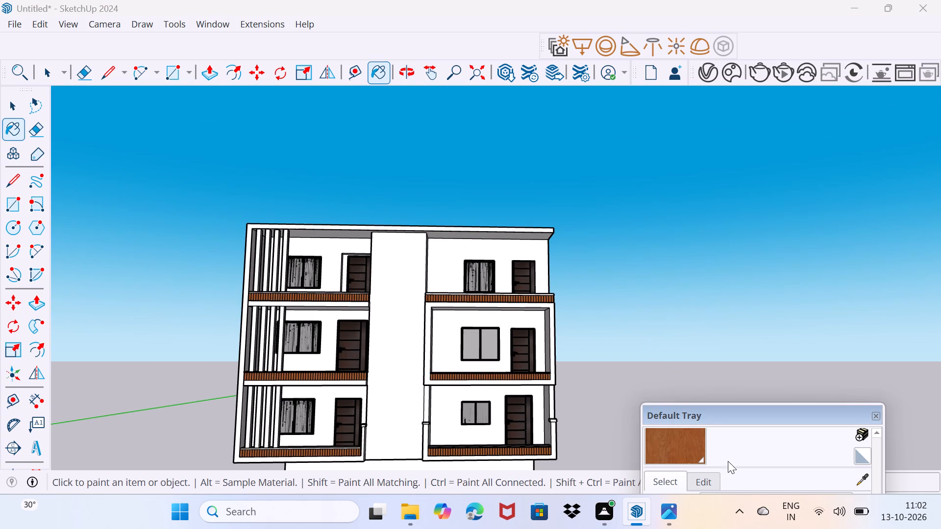
{"action": "left_click", "coordinate": [706, 478]}
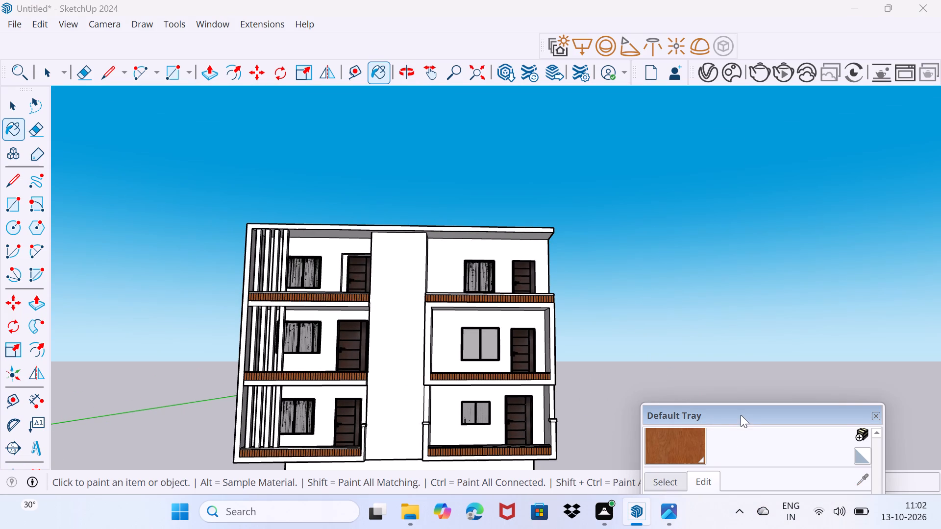
{"action": "left_click_drag", "start_coordinate": [741, 414], "coordinate": [726, 213]}
{"action": "left_click_drag", "start_coordinate": [716, 371], "coordinate": [716, 375]}
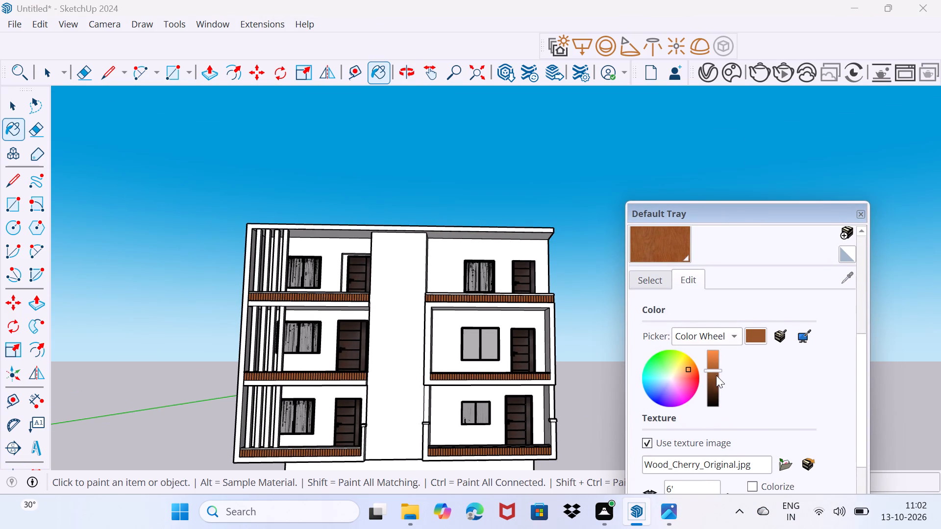
{"action": "left_click_drag", "start_coordinate": [716, 375], "coordinate": [718, 385]}
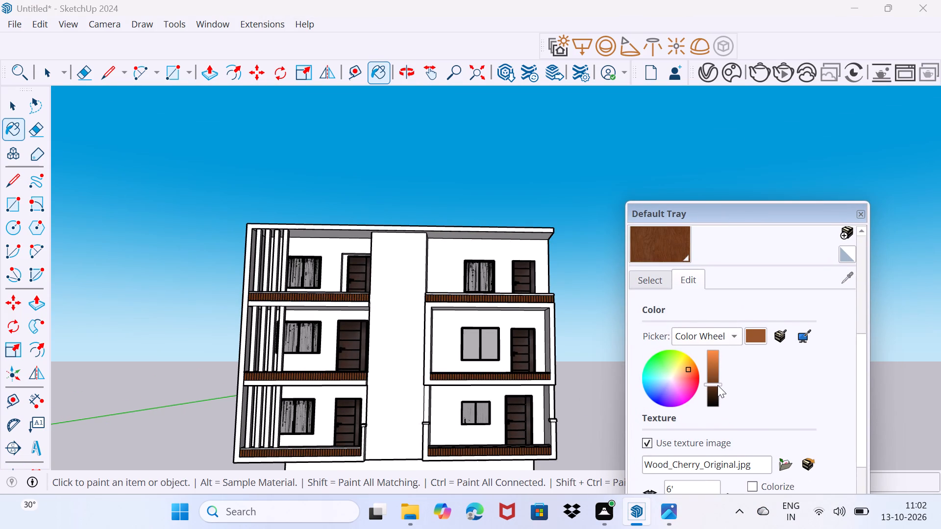
{"action": "left_click_drag", "start_coordinate": [718, 385], "coordinate": [718, 387]}
{"action": "key", "text": "space"}
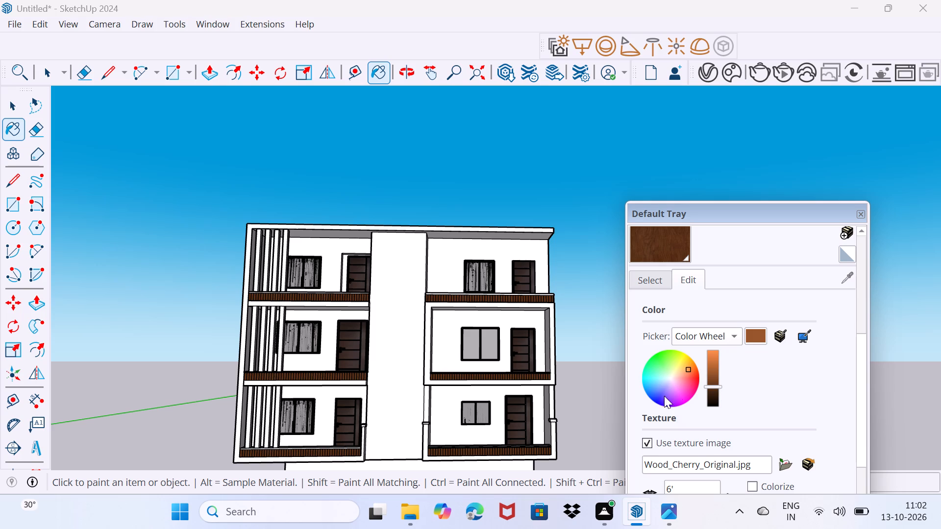
{"action": "key", "text": "space"}
{"action": "key", "text": "Escape"}
{"action": "key", "text": "space"}
{"action": "key", "text": "space"}
{"action": "key", "text": "space"}
{"action": "key", "text": "space"}
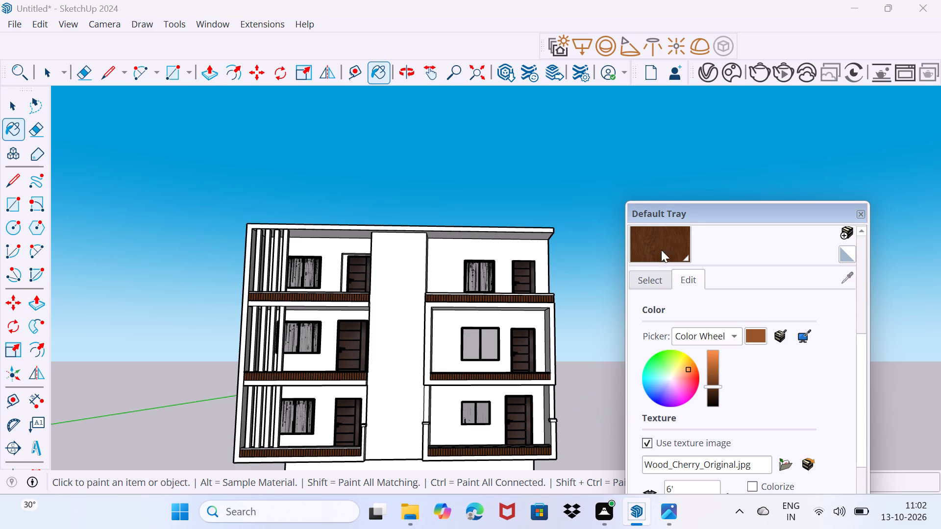
Pick 0134_DimGray from the Colors-Named collection as the paint material.
{"action": "left_click_drag", "start_coordinate": [691, 214], "coordinate": [691, 253]}
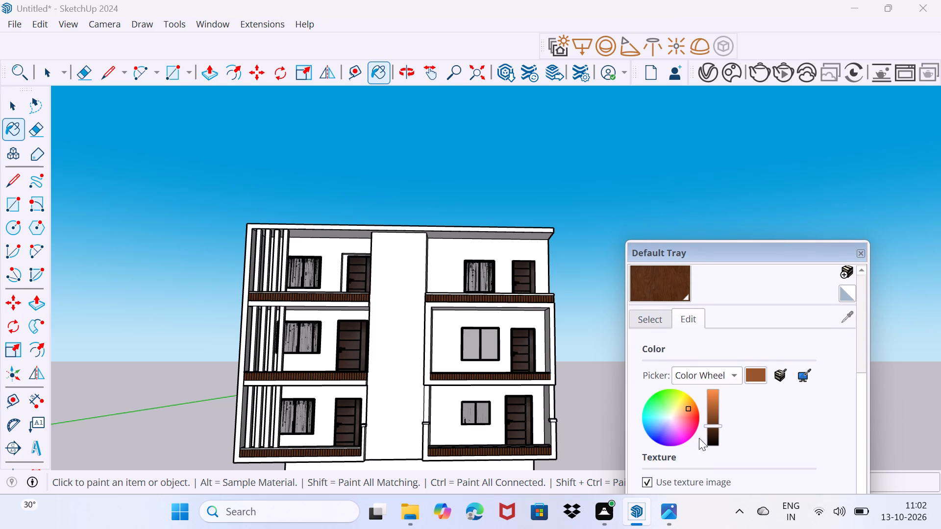
{"action": "left_click", "coordinate": [651, 327]}
{"action": "left_click", "coordinate": [704, 337]}
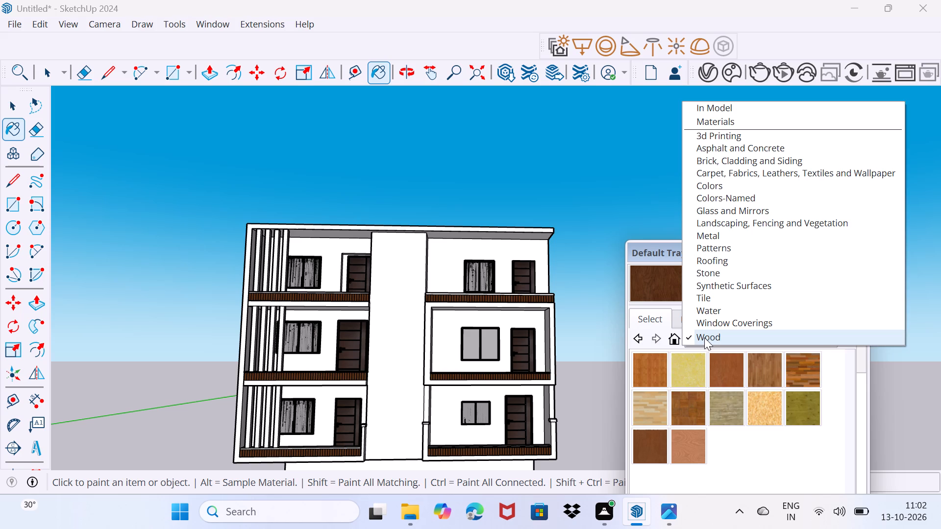
{"action": "left_click", "coordinate": [723, 201]}
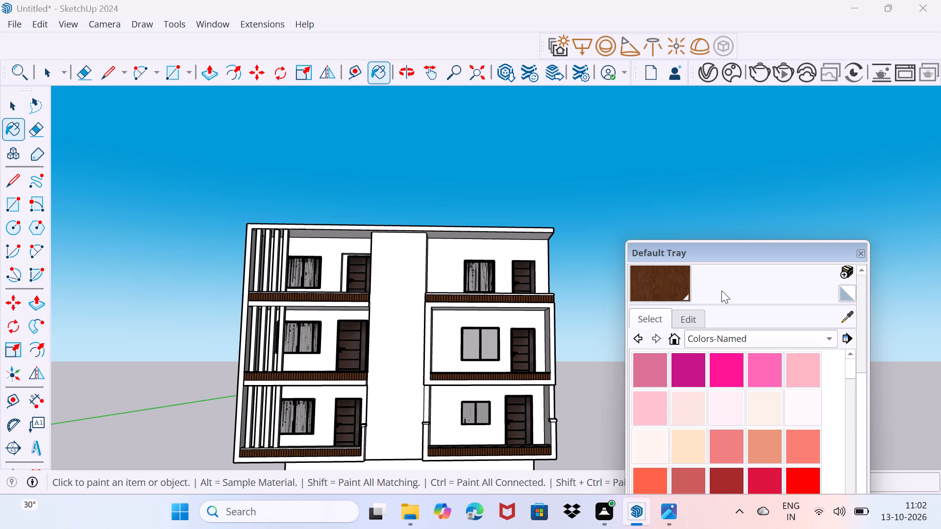
{"action": "scroll", "coordinate": [607, 528], "scroll_direction": "down", "scroll_amount": 3}
{"action": "scroll", "coordinate": [699, 414], "scroll_direction": "down", "scroll_amount": 3}
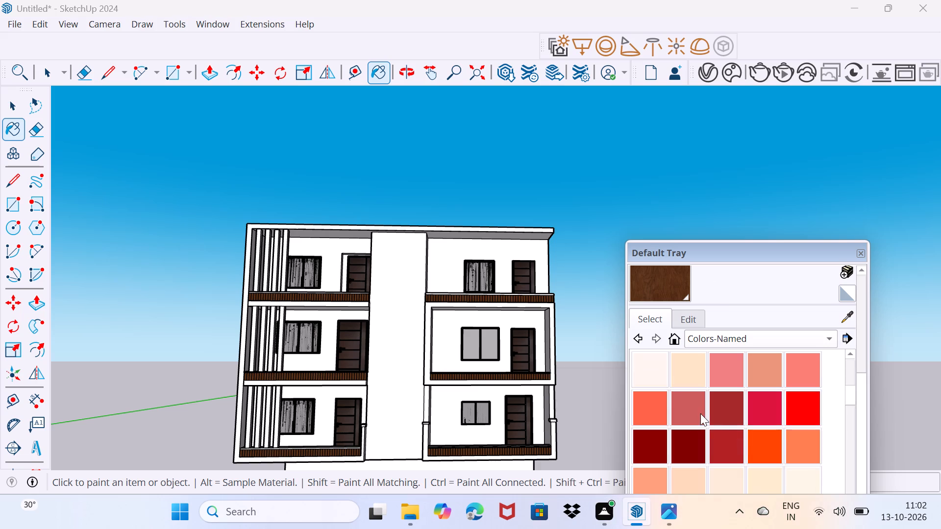
{"action": "scroll", "coordinate": [690, 416], "scroll_direction": "down", "scroll_amount": 20}
{"action": "scroll", "coordinate": [682, 427], "scroll_direction": "down", "scroll_amount": 2}
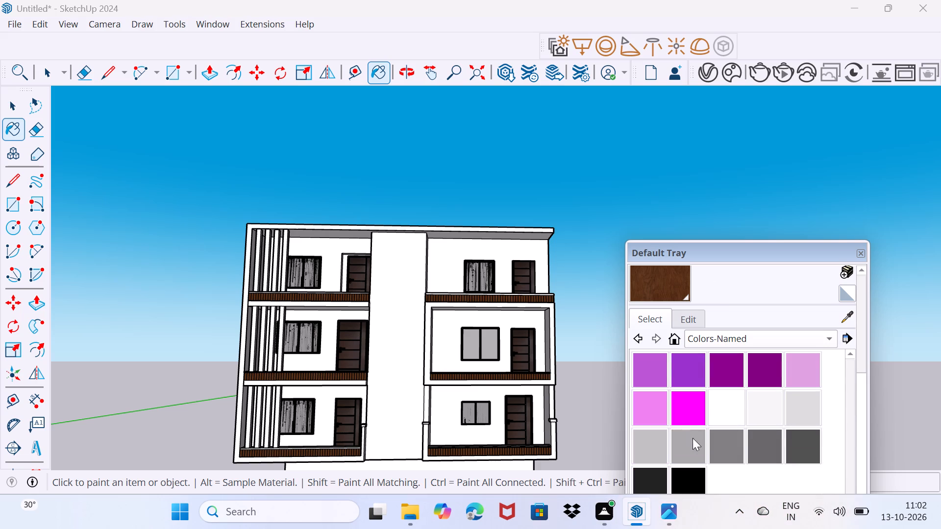
{"action": "left_click", "coordinate": [766, 443]}
Paint the parapet tops of both top-floor balconies with DimGray, plus the end and front edges of the right-hand balcony's coping.
{"action": "scroll", "coordinate": [458, 377], "scroll_direction": "up", "scroll_amount": 2}
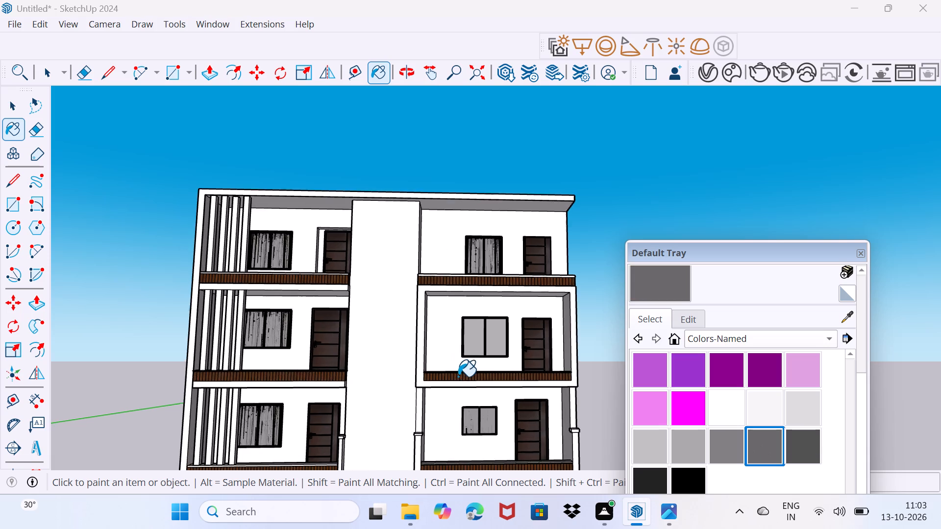
{"action": "scroll", "coordinate": [458, 377], "scroll_direction": "up", "scroll_amount": 5}
{"action": "middle_click_drag", "start_coordinate": [458, 377], "coordinate": [395, 528]}
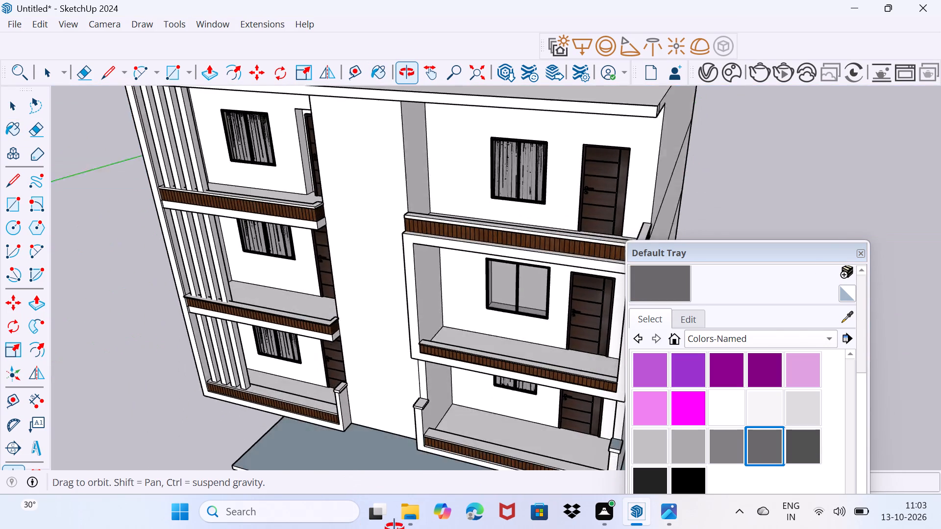
{"action": "middle_click_drag", "start_coordinate": [395, 528], "coordinate": [530, 502]}
{"action": "scroll", "coordinate": [273, 319], "scroll_direction": "up", "scroll_amount": 3}
{"action": "middle_click_drag", "start_coordinate": [277, 228], "coordinate": [274, 242]}
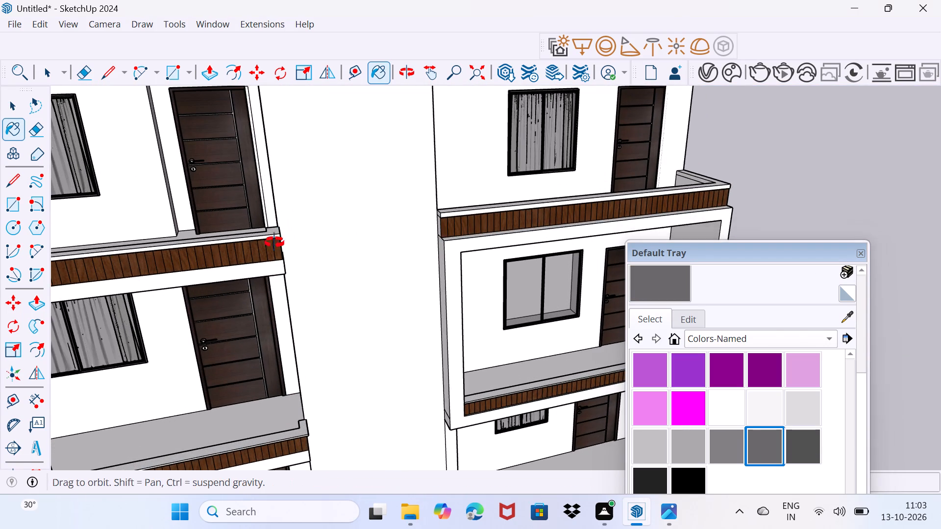
{"action": "middle_click_drag", "start_coordinate": [274, 242], "coordinate": [345, 341]}
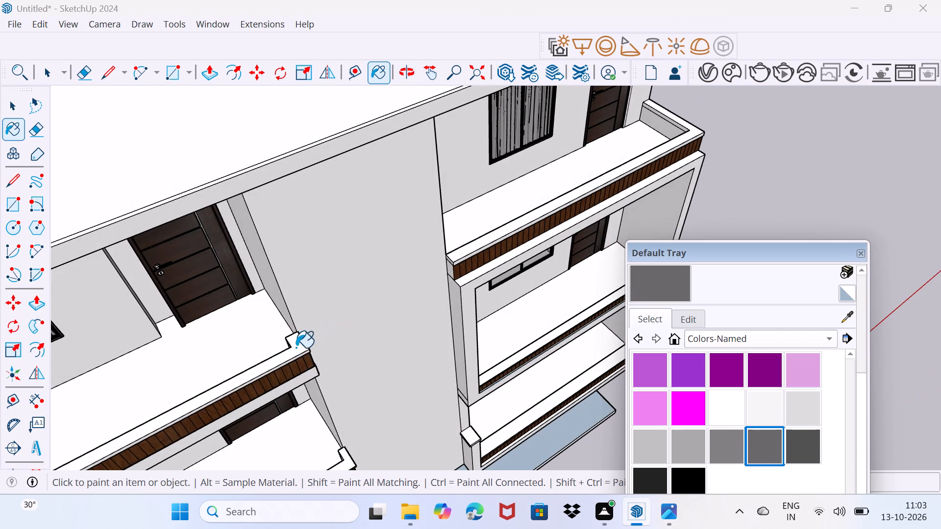
{"action": "left_click", "coordinate": [297, 348]}
{"action": "left_click", "coordinate": [473, 247]}
{"action": "scroll", "coordinate": [439, 264], "scroll_direction": "up", "scroll_amount": 2}
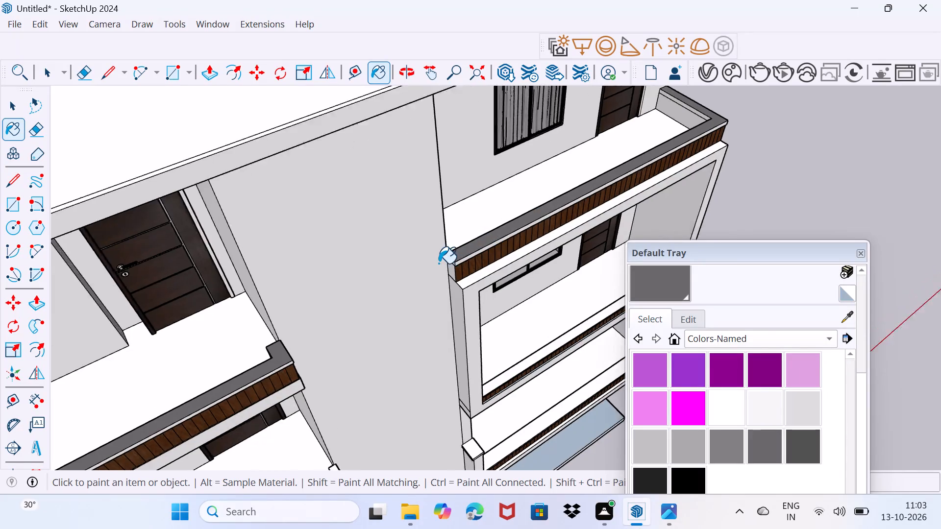
{"action": "scroll", "coordinate": [439, 264], "scroll_direction": "up", "scroll_amount": 5}
{"action": "left_click", "coordinate": [462, 257]}
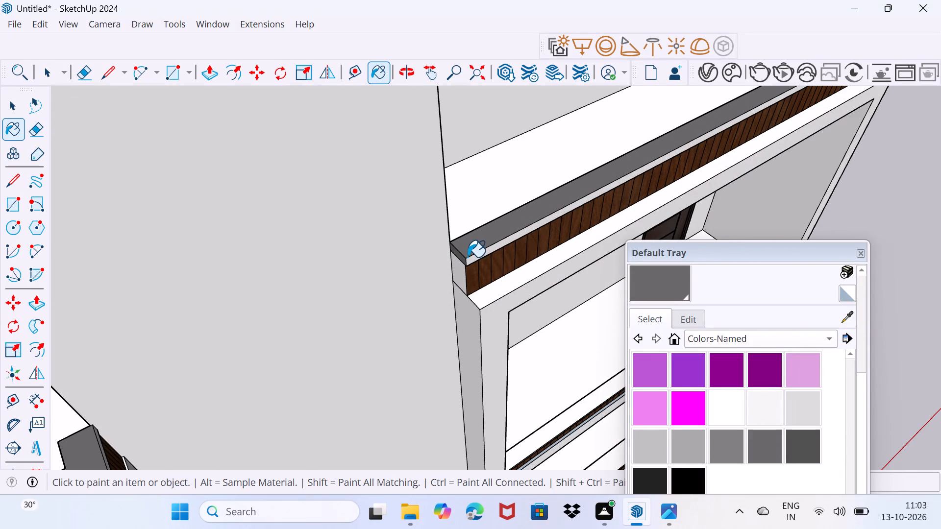
{"action": "left_click", "coordinate": [471, 258]}
Paint the front and end edges of the left-hand top-floor balcony's parapet coping with DimGray.
{"action": "scroll", "coordinate": [431, 286], "scroll_direction": "down", "scroll_amount": 4}
{"action": "scroll", "coordinate": [223, 422], "scroll_direction": "up", "scroll_amount": 3}
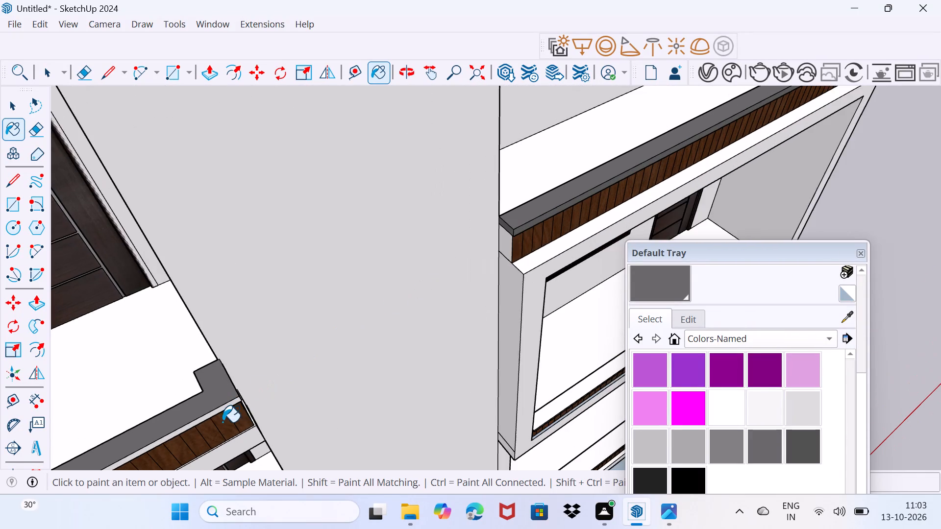
{"action": "middle_click_drag", "start_coordinate": [222, 422], "coordinate": [145, 442]}
{"action": "scroll", "coordinate": [188, 388], "scroll_direction": "up", "scroll_amount": 4}
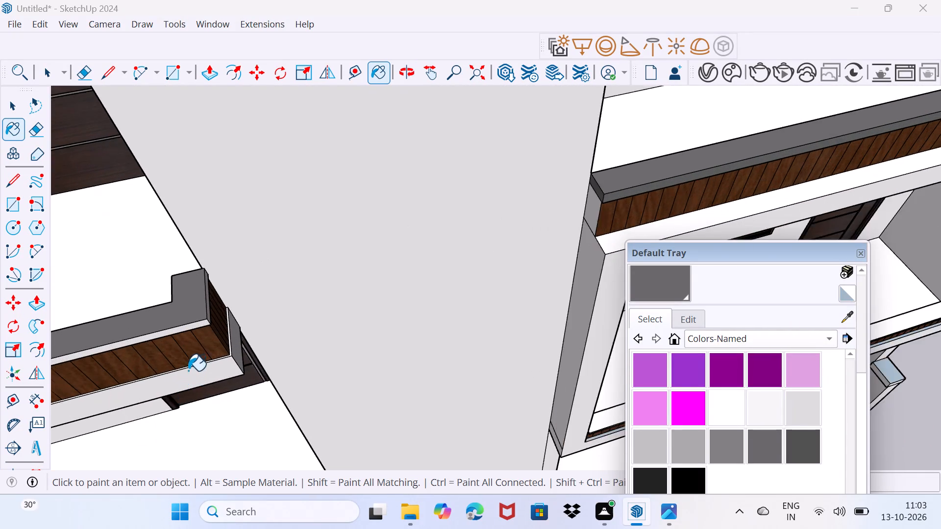
{"action": "scroll", "coordinate": [196, 352], "scroll_direction": "up", "scroll_amount": 9}
{"action": "left_click", "coordinate": [223, 263]}
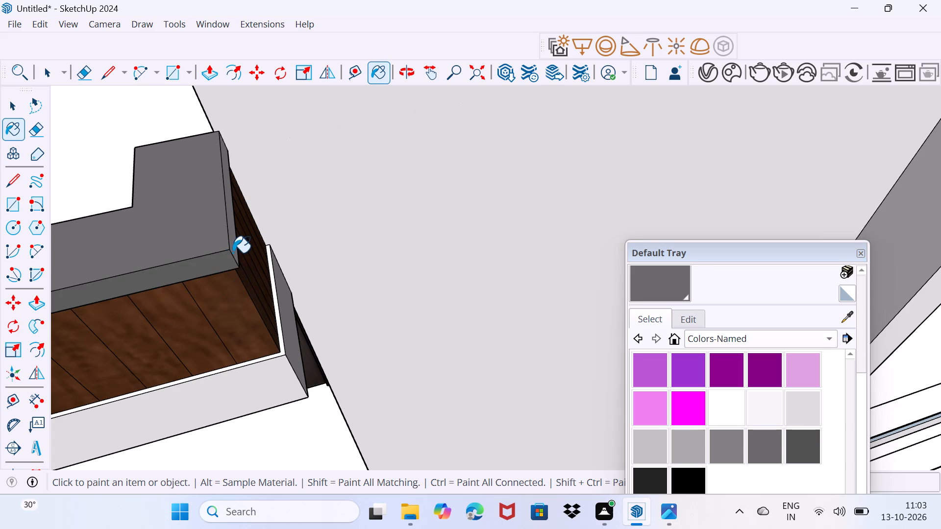
{"action": "left_click", "coordinate": [233, 252]}
Paint the top and front edge of the left-hand middle-floor balcony's parapet coping with DimGray.
{"action": "scroll", "coordinate": [228, 264], "scroll_direction": "down", "scroll_amount": 17}
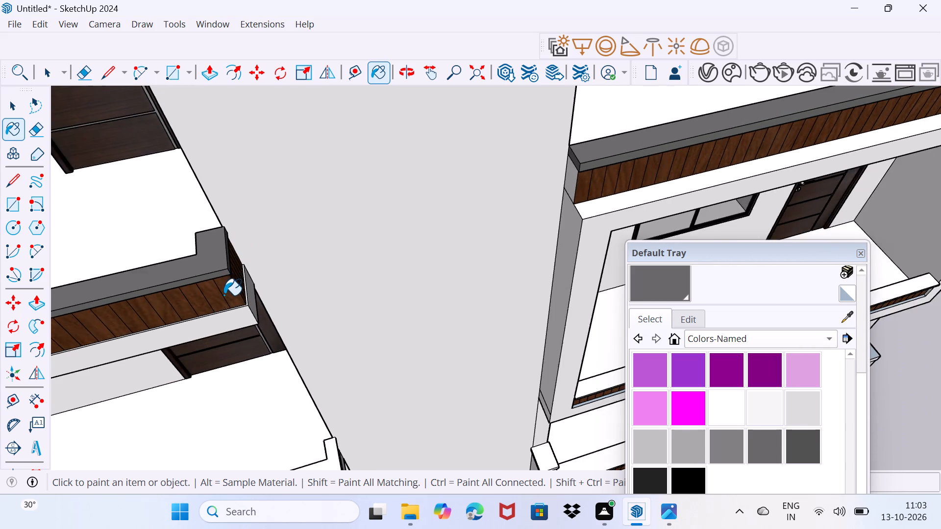
{"action": "scroll", "coordinate": [224, 295], "scroll_direction": "down", "scroll_amount": 15}
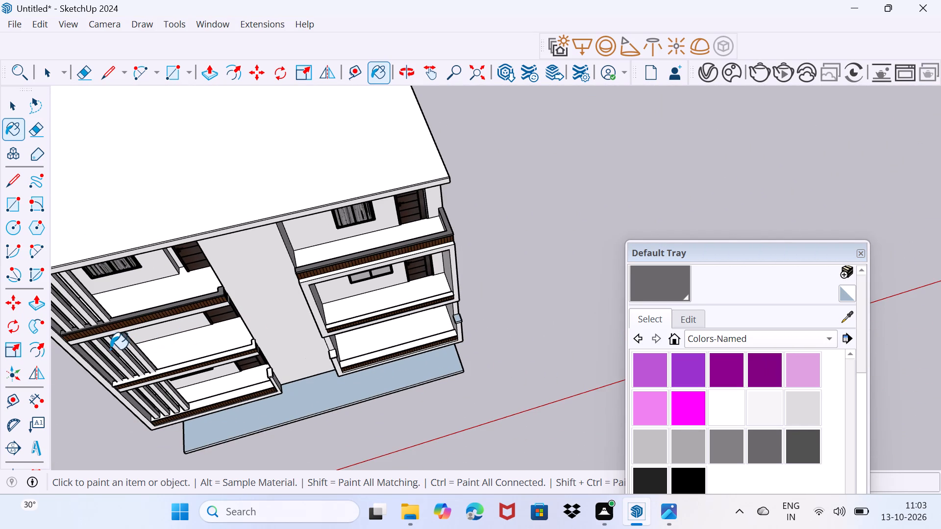
{"action": "scroll", "coordinate": [137, 402], "scroll_direction": "up", "scroll_amount": 14}
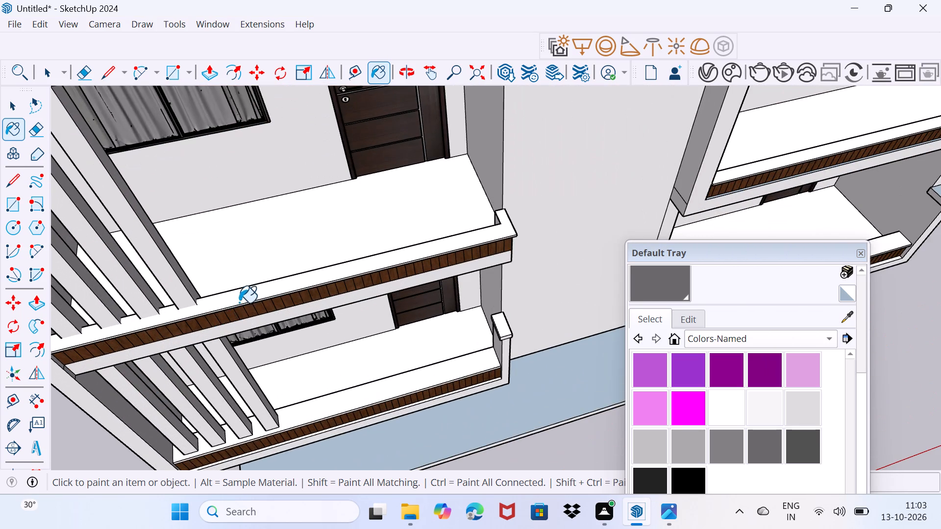
{"action": "left_click", "coordinate": [240, 300]}
{"action": "middle_click_drag", "start_coordinate": [305, 328], "coordinate": [295, 264]}
{"action": "middle_click_drag", "start_coordinate": [297, 313], "coordinate": [295, 264]}
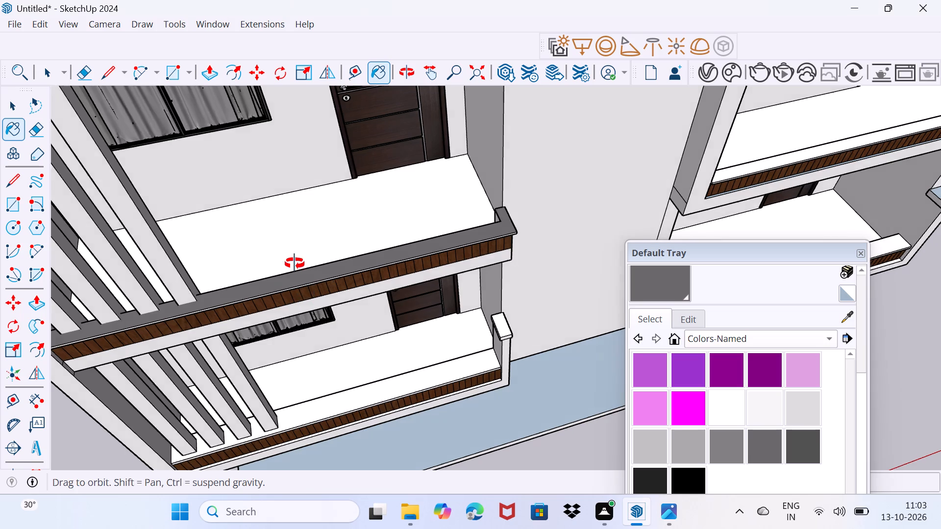
{"action": "middle_click_drag", "start_coordinate": [295, 264], "coordinate": [295, 251]}
{"action": "scroll", "coordinate": [295, 247], "scroll_direction": "up", "scroll_amount": 15}
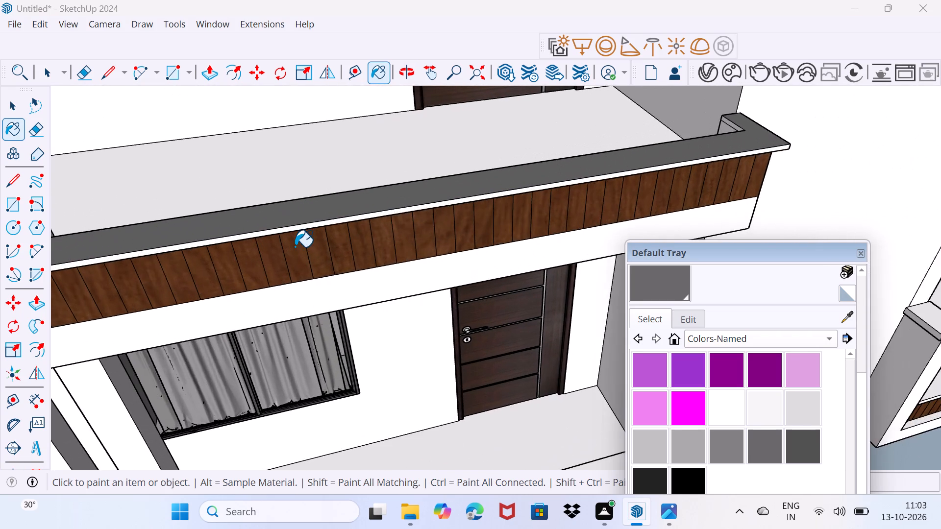
{"action": "scroll", "coordinate": [295, 247], "scroll_direction": "up", "scroll_amount": 4}
{"action": "left_click", "coordinate": [311, 219]}
Paint the left-hand ground-floor balcony's parapet top, coping edge, front frame and end-post cap front with DimGray.
{"action": "scroll", "coordinate": [311, 229], "scroll_direction": "down", "scroll_amount": 6}
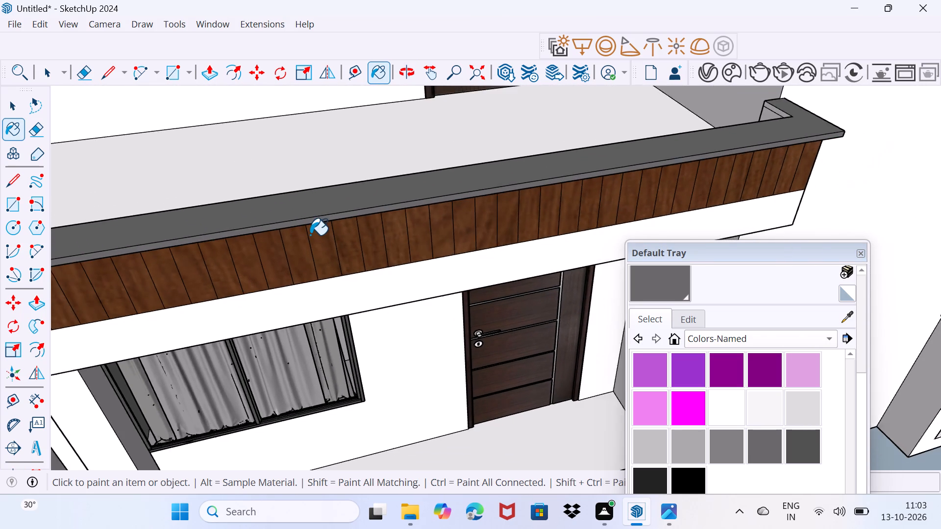
{"action": "scroll", "coordinate": [310, 235], "scroll_direction": "down", "scroll_amount": 8}
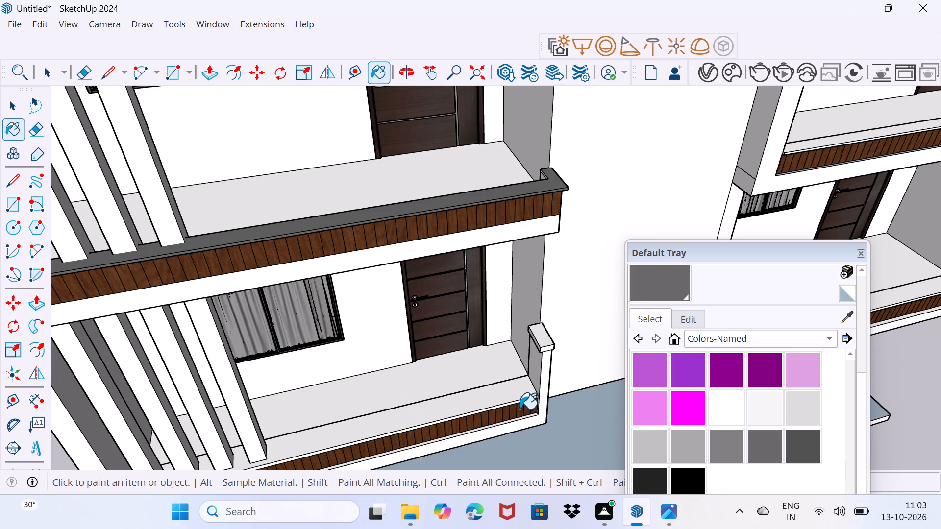
{"action": "scroll", "coordinate": [533, 400], "scroll_direction": "up", "scroll_amount": 2}
{"action": "middle_click_drag", "start_coordinate": [531, 401], "coordinate": [463, 322]}
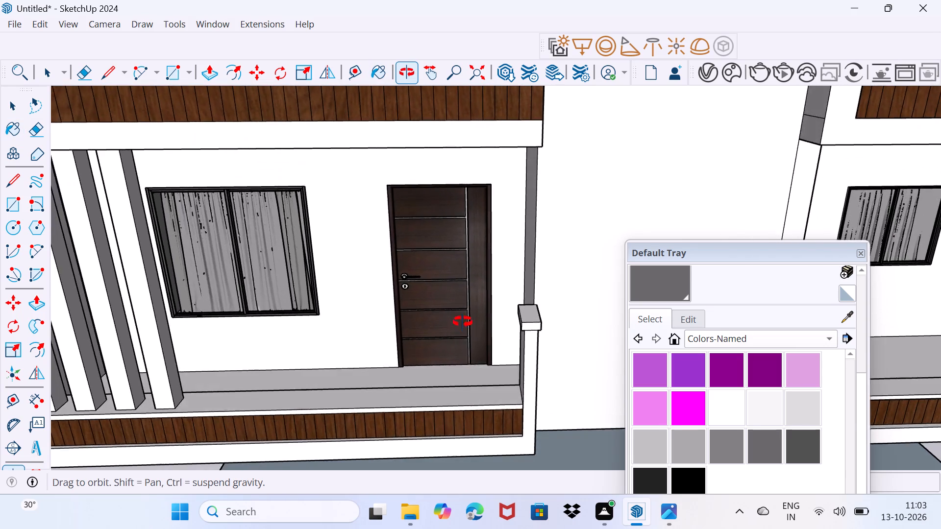
{"action": "middle_click_drag", "start_coordinate": [463, 322], "coordinate": [465, 286]}
{"action": "scroll", "coordinate": [451, 387], "scroll_direction": "up", "scroll_amount": 3}
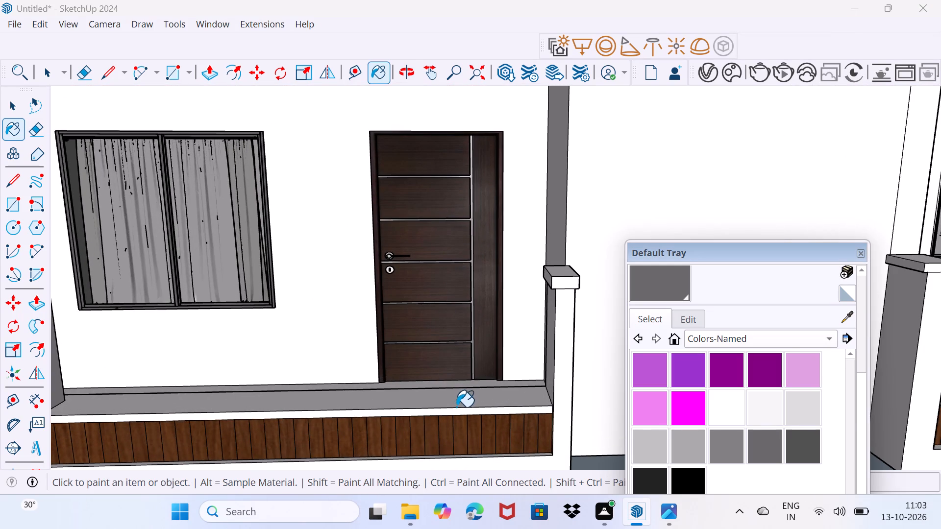
{"action": "left_click", "coordinate": [461, 399]}
{"action": "left_click", "coordinate": [466, 409]}
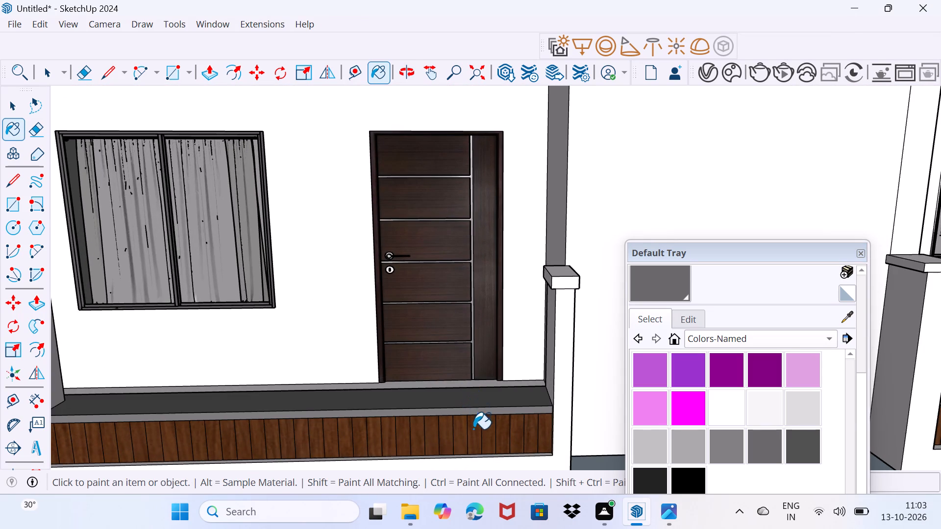
{"action": "left_click", "coordinate": [559, 382]}
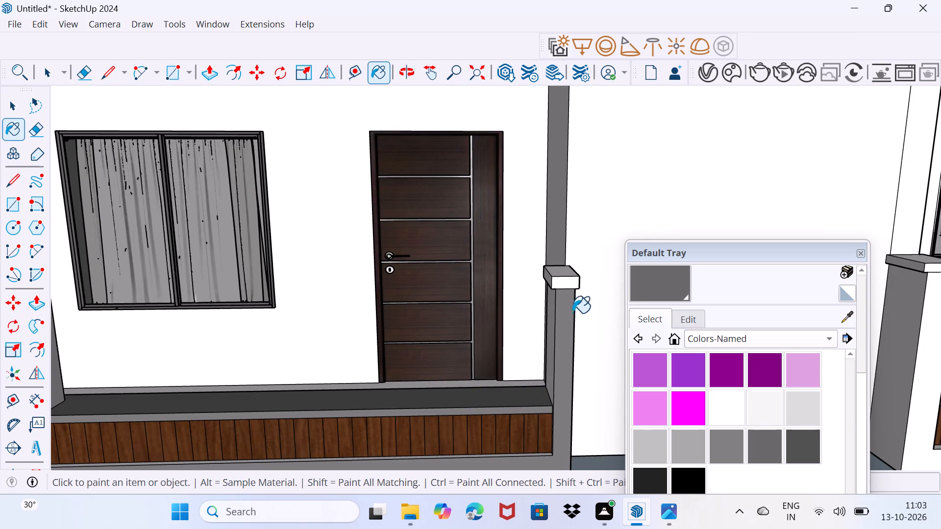
{"action": "left_click", "coordinate": [565, 287]}
Paint the balcony-facing side of the left-hand ground-floor end post and its cap with DimGray.
{"action": "middle_click_drag", "start_coordinate": [545, 293], "coordinate": [654, 298]}
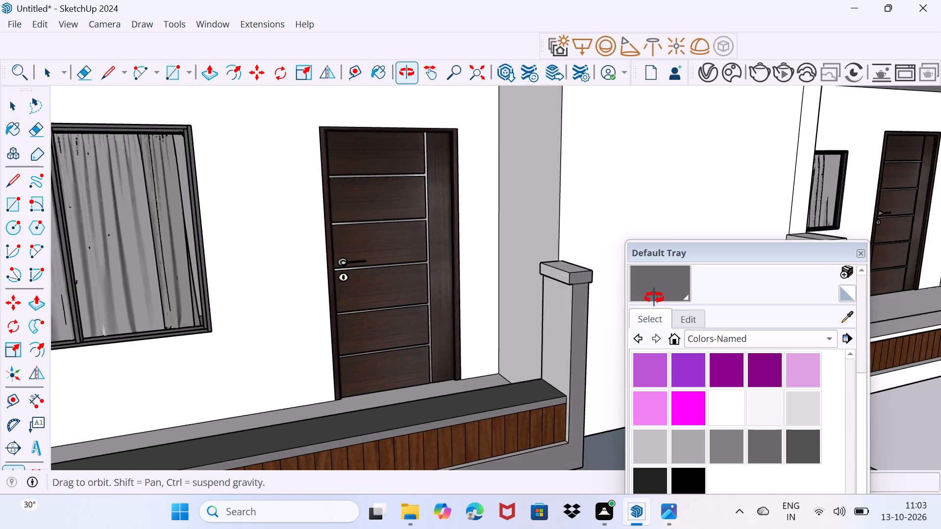
{"action": "middle_click_drag", "start_coordinate": [654, 298], "coordinate": [810, 289]}
{"action": "left_click", "coordinate": [550, 322]}
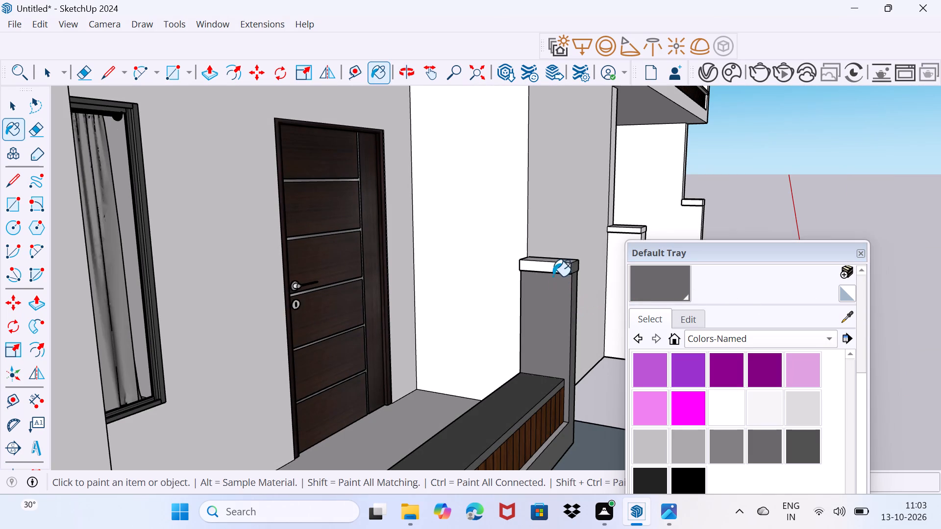
{"action": "left_click", "coordinate": [553, 271]}
Paint the right-hand ground-floor balcony's inner side wall, parapet top, front frame with end post, and post cap with DimGray.
{"action": "middle_click_drag", "start_coordinate": [545, 303], "coordinate": [312, 335]}
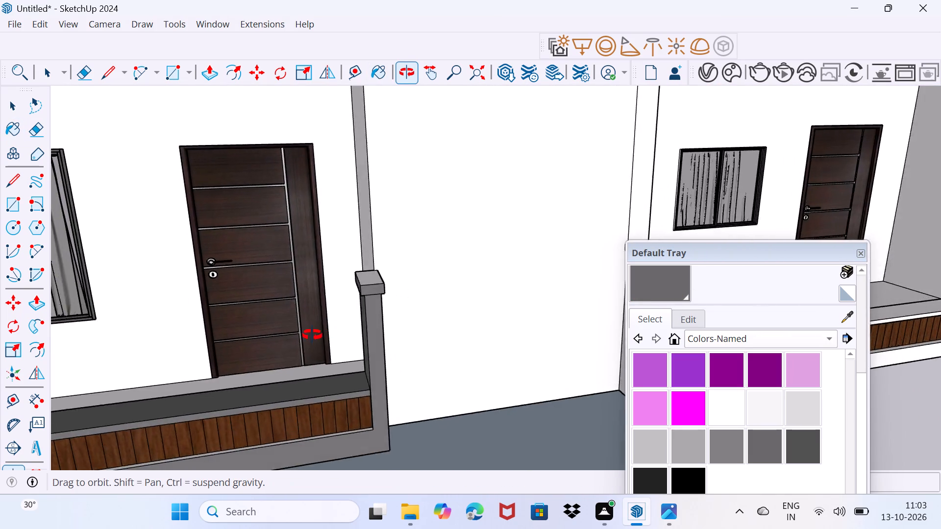
{"action": "middle_click_drag", "start_coordinate": [312, 335], "coordinate": [172, 338]}
{"action": "scroll", "coordinate": [172, 338], "scroll_direction": "down", "scroll_amount": 4}
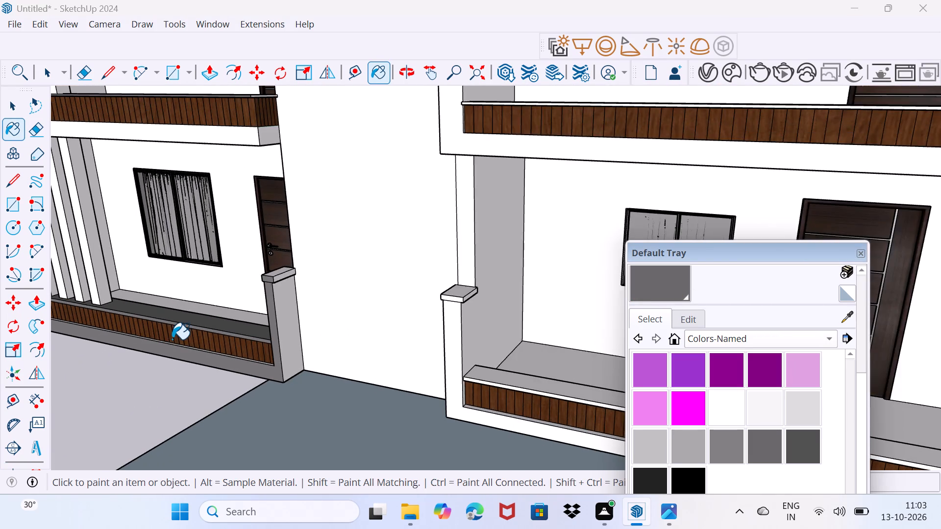
{"action": "scroll", "coordinate": [172, 339], "scroll_direction": "down", "scroll_amount": 2}
{"action": "left_click", "coordinate": [390, 345]}
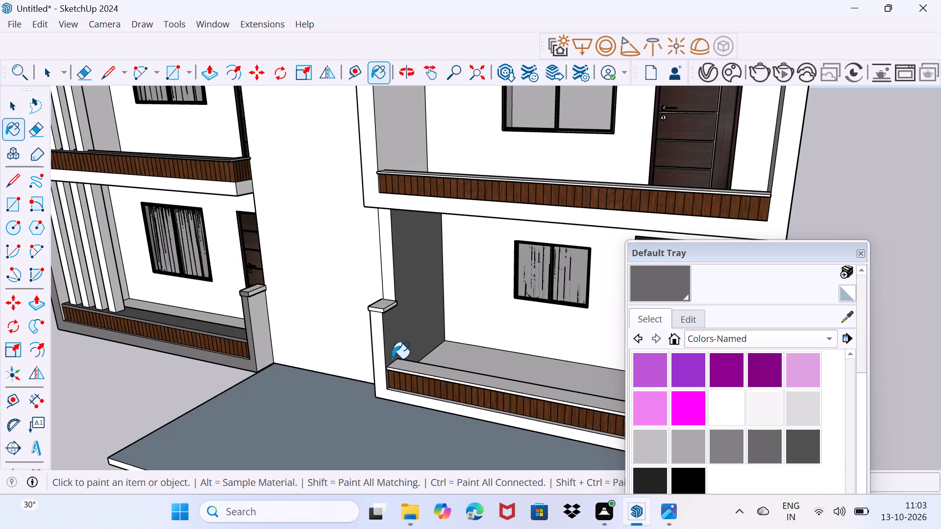
{"action": "left_click", "coordinate": [411, 369]}
{"action": "scroll", "coordinate": [391, 392], "scroll_direction": "up", "scroll_amount": 4}
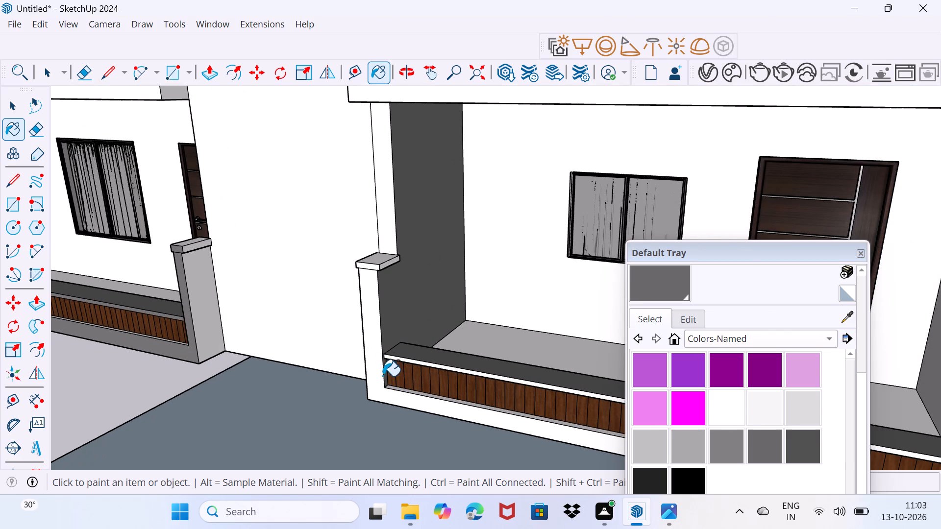
{"action": "left_click", "coordinate": [373, 352]}
{"action": "left_click", "coordinate": [384, 261]}
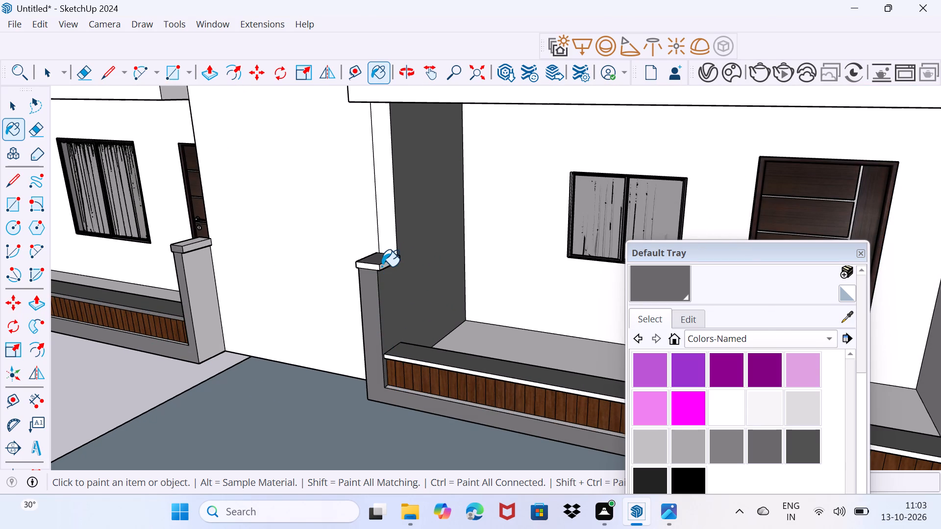
{"action": "left_click", "coordinate": [382, 266]}
{"action": "left_click", "coordinate": [376, 266]}
Paint the outer side of the right-hand ground-floor balcony's end post and its cap with DimGray.
{"action": "middle_click_drag", "start_coordinate": [371, 314], "coordinate": [577, 286]}
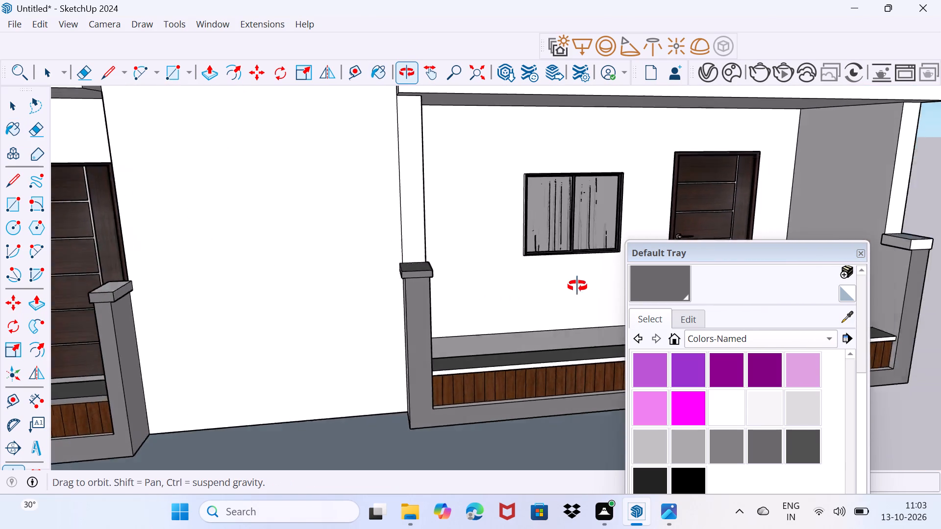
{"action": "middle_click_drag", "start_coordinate": [577, 286], "coordinate": [623, 276]}
{"action": "left_click", "coordinate": [466, 310]}
{"action": "left_click", "coordinate": [462, 265]}
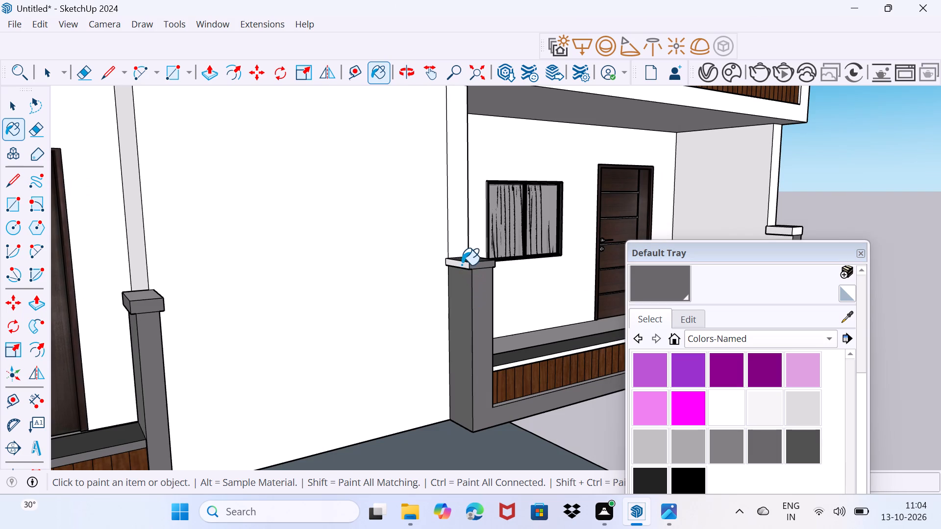
{"action": "scroll", "coordinate": [461, 289], "scroll_direction": "down", "scroll_amount": 8}
{"action": "middle_click_drag", "start_coordinate": [545, 315], "coordinate": [496, 341]}
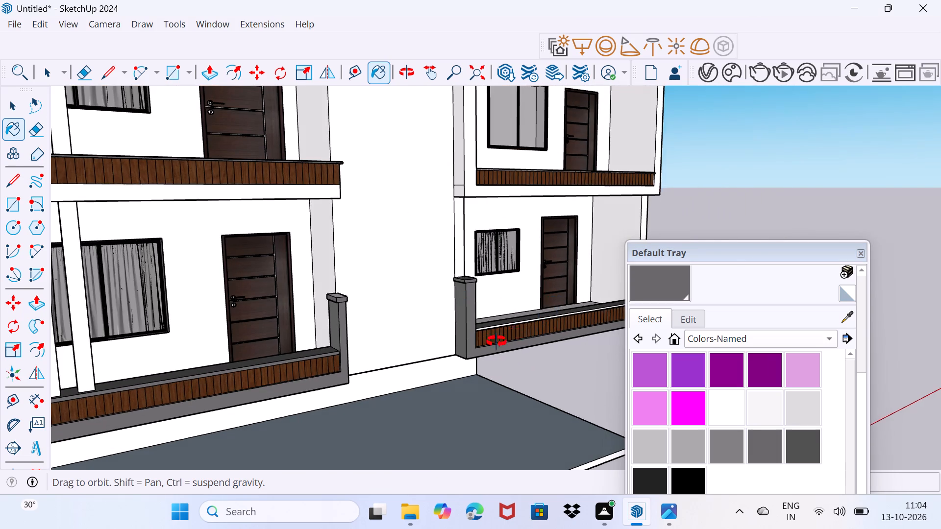
Paint the front edge of the right-hand ground-floor balcony's parapet coping with DimGray.
{"action": "middle_click_drag", "start_coordinate": [496, 341], "coordinate": [409, 379]}
{"action": "left_click_drag", "start_coordinate": [710, 244], "coordinate": [697, 428]}
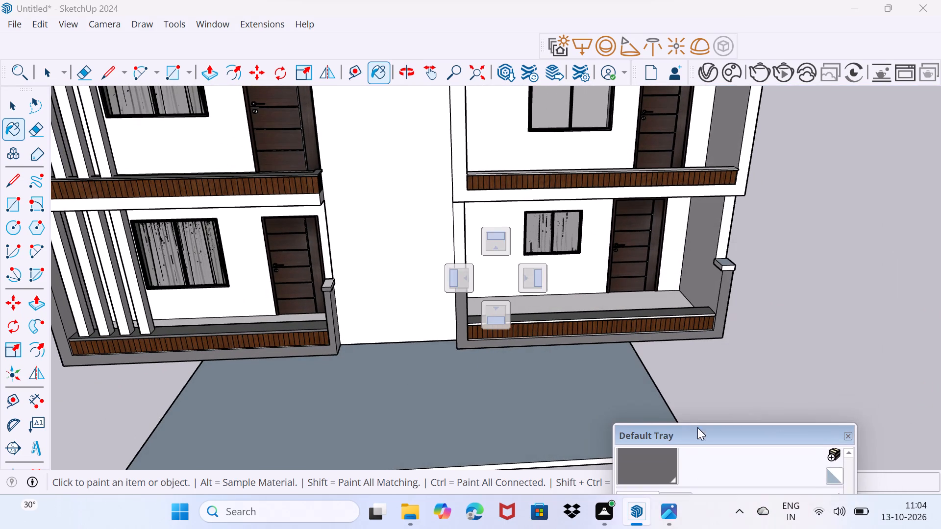
{"action": "left_click_drag", "start_coordinate": [697, 428], "coordinate": [697, 428]}
{"action": "scroll", "coordinate": [652, 323], "scroll_direction": "up", "scroll_amount": 19}
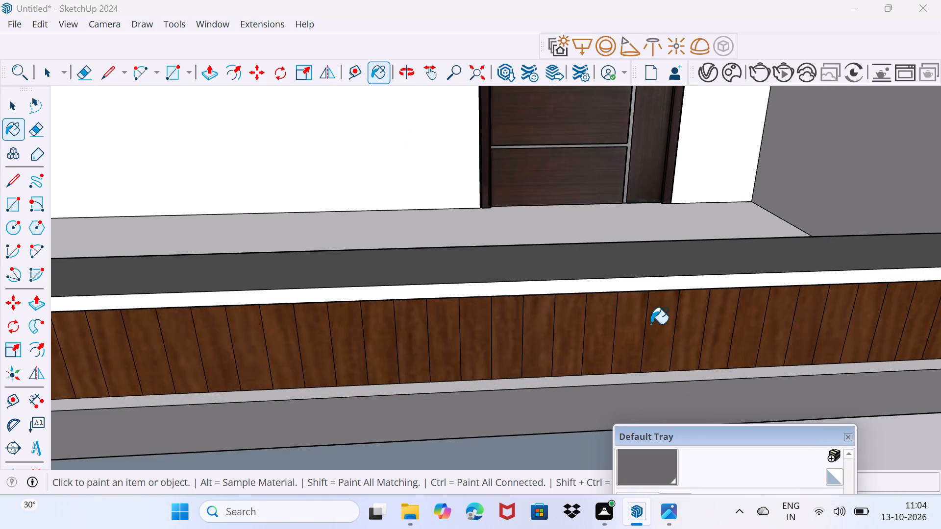
{"action": "scroll", "coordinate": [651, 324], "scroll_direction": "up", "scroll_amount": 3}
{"action": "left_click", "coordinate": [668, 263]}
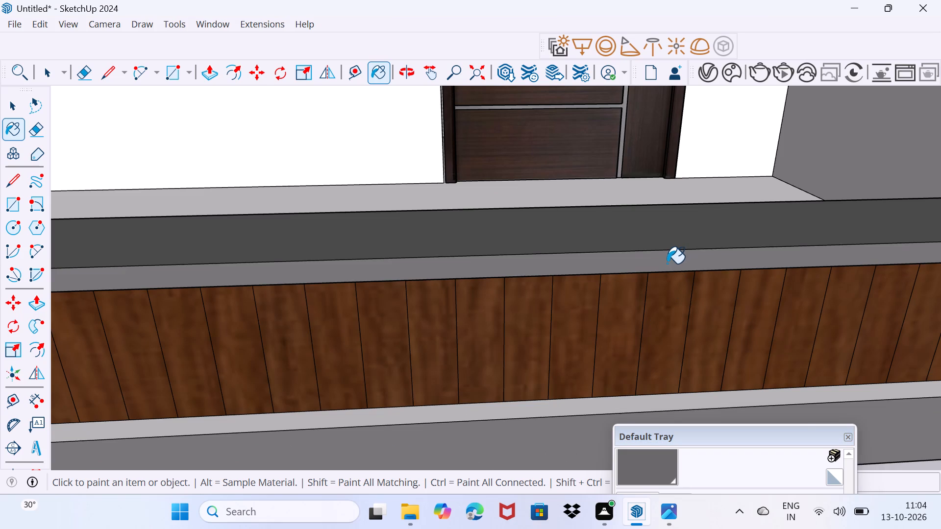
Paint the right-hand ground-floor balcony's outer post cap sides and the wall's front edge above the cap with DimGray.
{"action": "scroll", "coordinate": [667, 266], "scroll_direction": "down", "scroll_amount": 18}
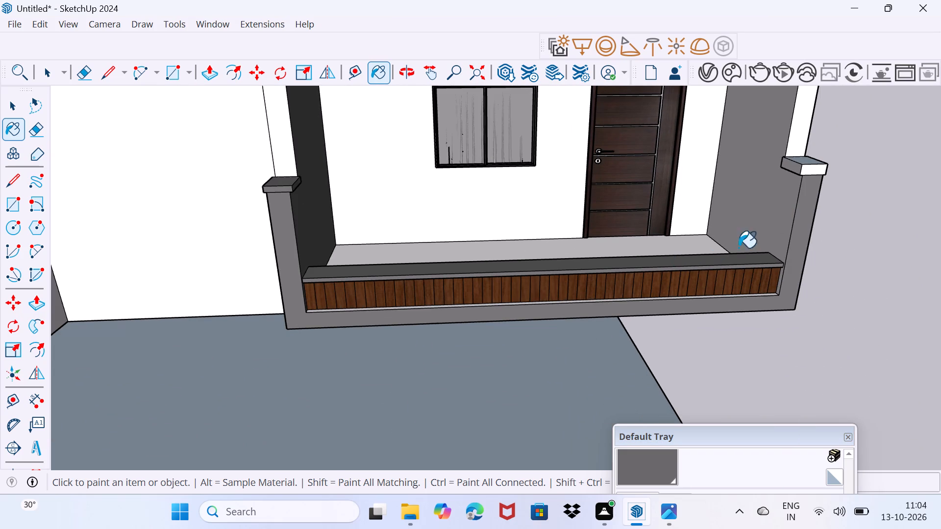
{"action": "left_click", "coordinate": [812, 170]}
{"action": "left_click", "coordinate": [794, 167]}
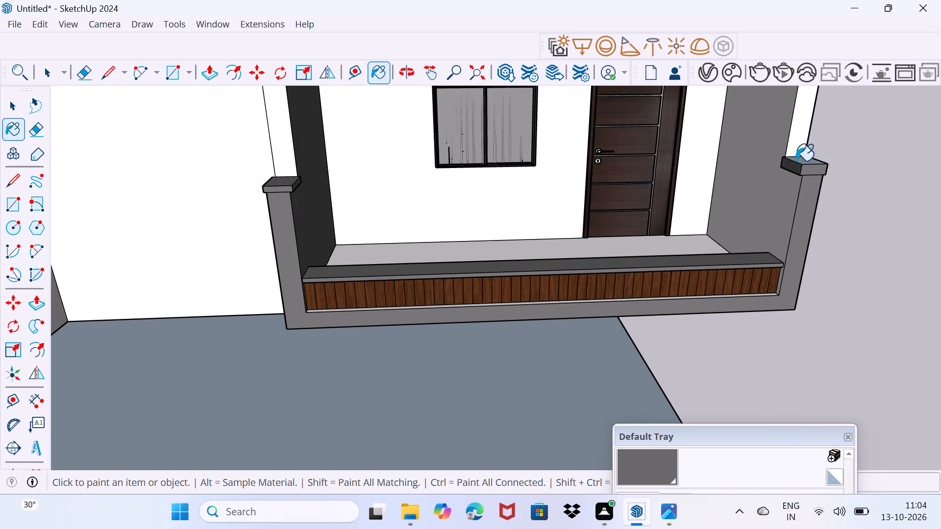
{"action": "left_click", "coordinate": [797, 149]}
{"action": "middle_click_drag", "start_coordinate": [812, 171], "coordinate": [571, 210]}
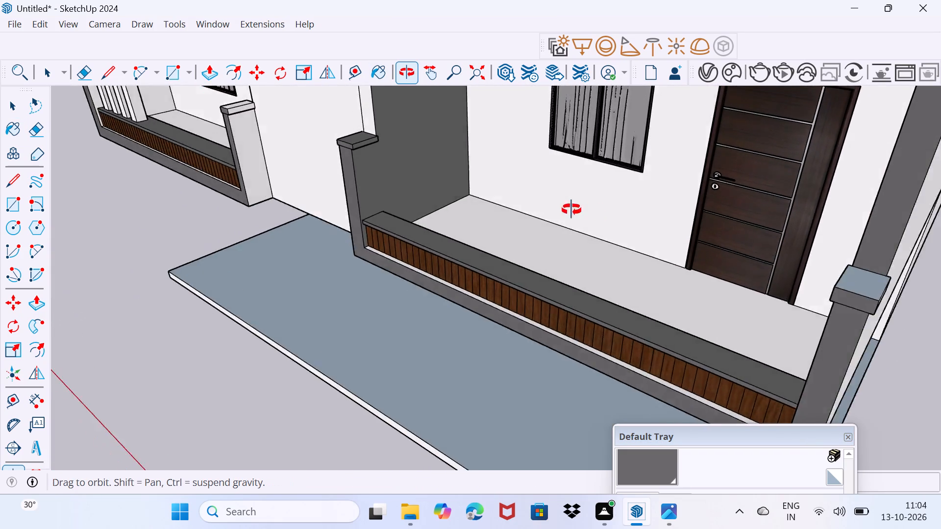
{"action": "middle_click_drag", "start_coordinate": [571, 210], "coordinate": [516, 168]}
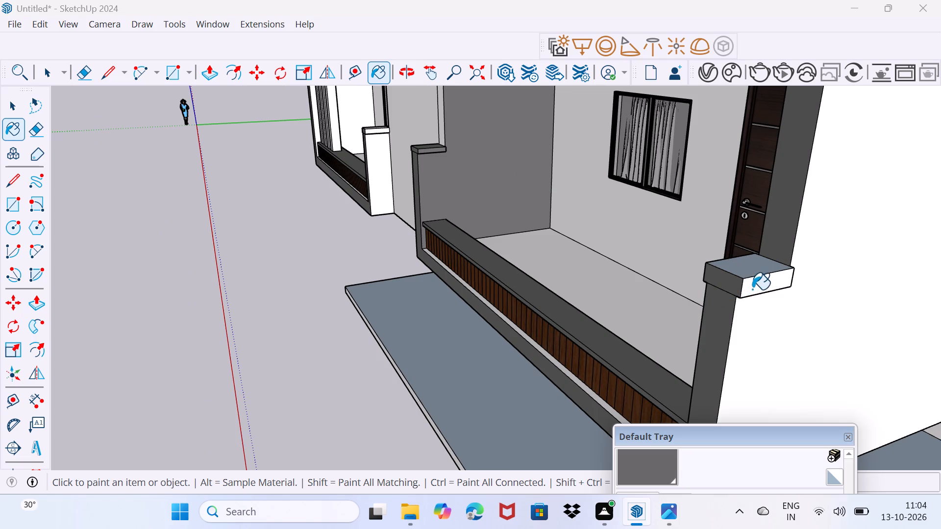
{"action": "left_click", "coordinate": [752, 289]}
Paint the right-hand first-floor balcony's front frame and the ledge on top of that frame with DimGray.
{"action": "scroll", "coordinate": [683, 306], "scroll_direction": "down", "scroll_amount": 13}
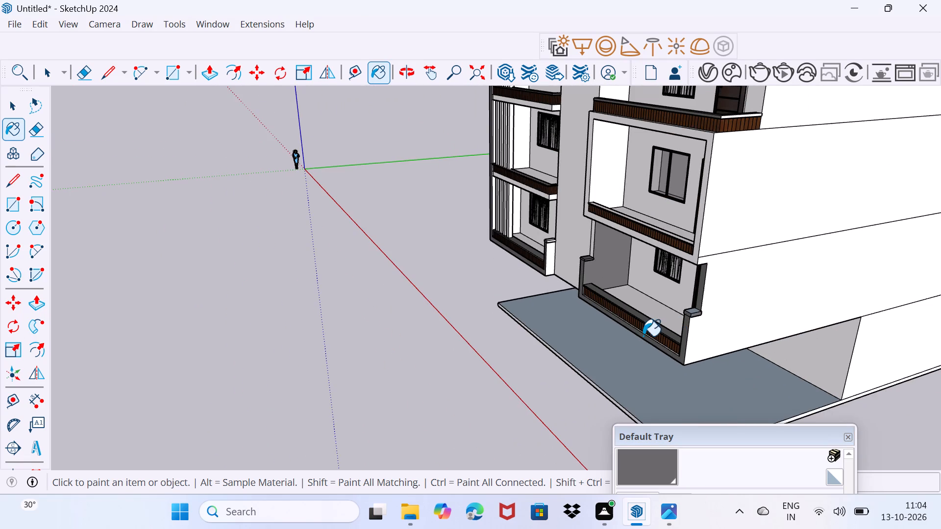
{"action": "middle_click_drag", "start_coordinate": [644, 337], "coordinate": [777, 336]}
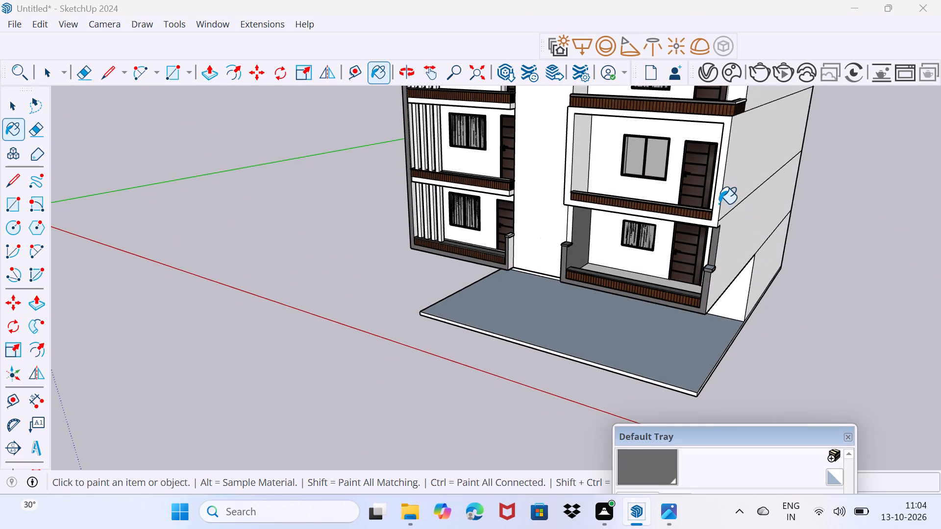
{"action": "scroll", "coordinate": [719, 204], "scroll_direction": "up", "scroll_amount": 7}
{"action": "left_click", "coordinate": [718, 204]}
{"action": "middle_click_drag", "start_coordinate": [711, 214], "coordinate": [690, 253]}
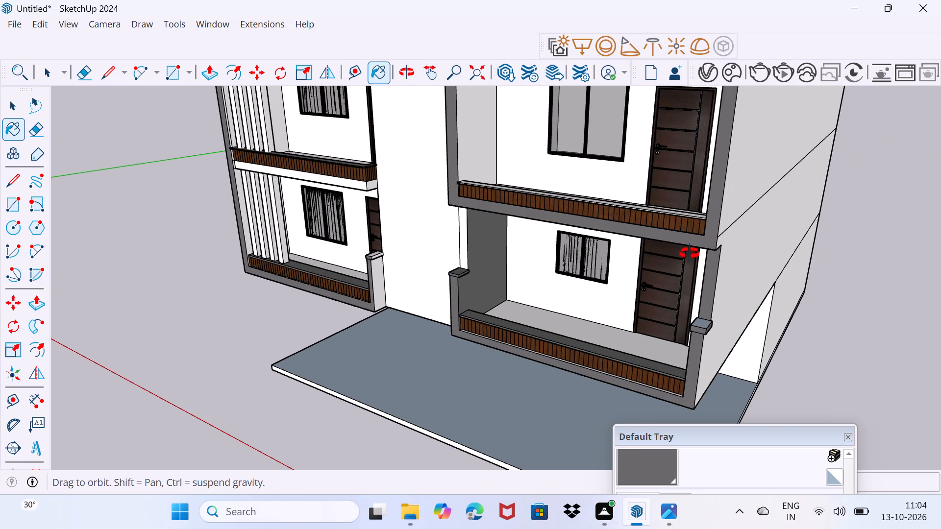
{"action": "middle_click_drag", "start_coordinate": [690, 253], "coordinate": [664, 306]}
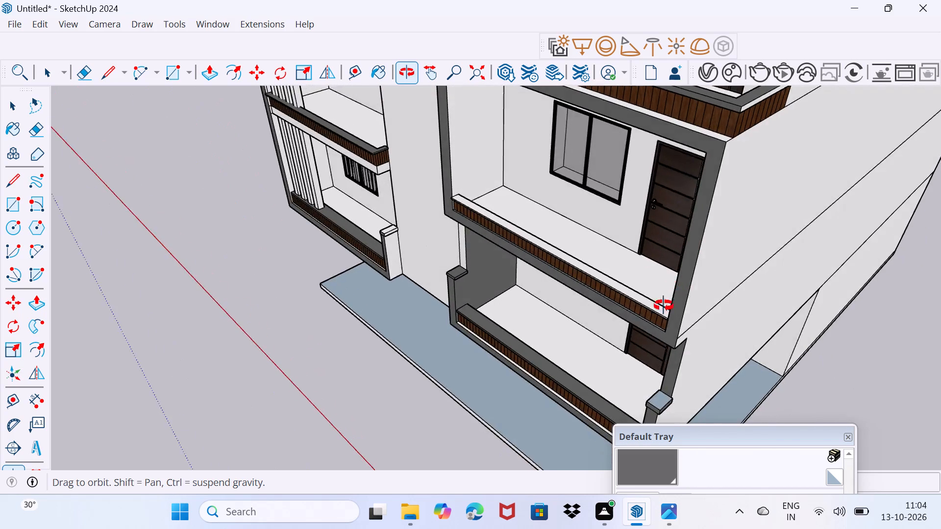
{"action": "middle_click_drag", "start_coordinate": [664, 306], "coordinate": [651, 347]}
{"action": "left_click", "coordinate": [707, 272]}
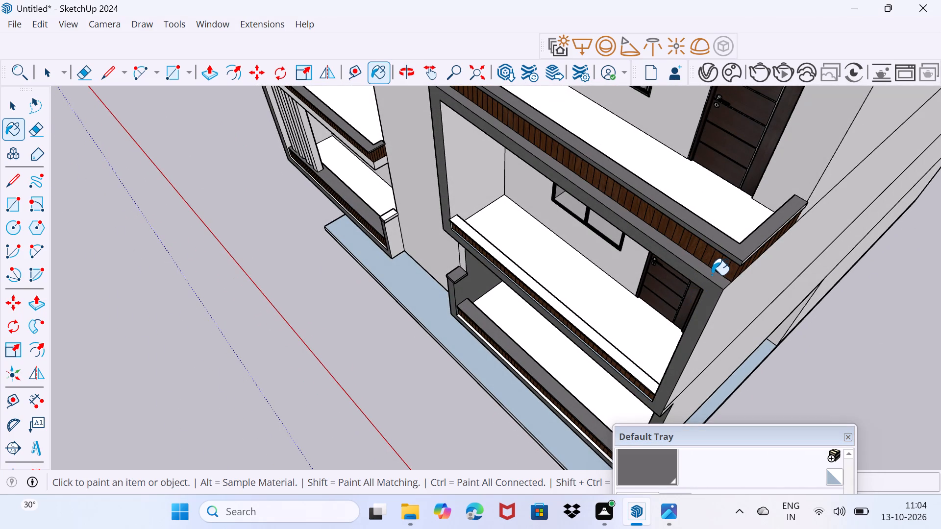
Paint the outer side edge of the right-hand second-floor balcony's parapet coping with DimGray.
{"action": "scroll", "coordinate": [730, 275], "scroll_direction": "up", "scroll_amount": 3}
{"action": "middle_click_drag", "start_coordinate": [760, 292], "coordinate": [679, 206]}
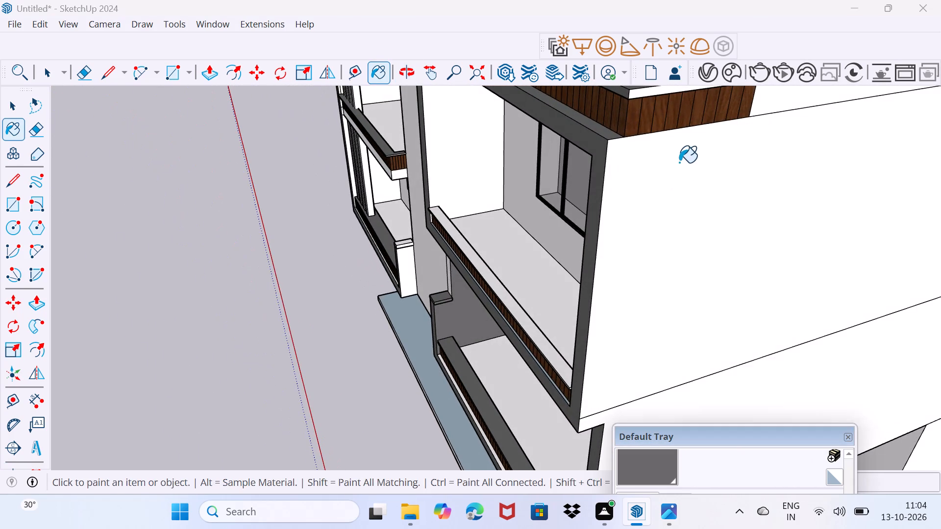
{"action": "middle_click_drag", "start_coordinate": [679, 163], "coordinate": [654, 226]}
{"action": "left_click", "coordinate": [669, 203]}
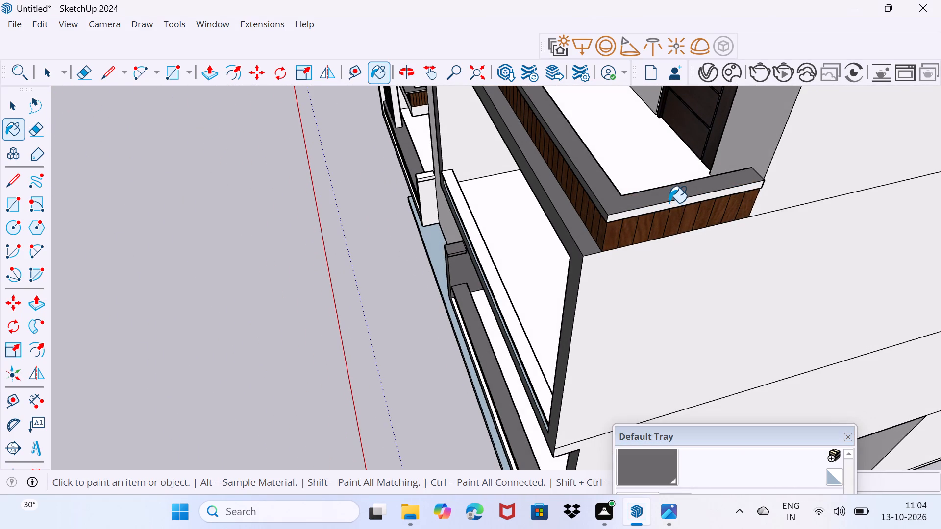
{"action": "scroll", "coordinate": [679, 213], "scroll_direction": "up", "scroll_amount": 14}
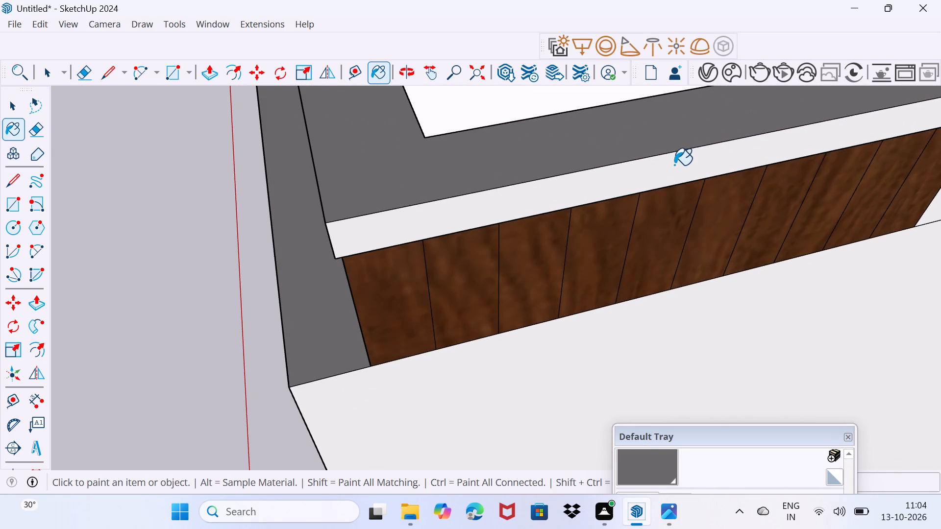
{"action": "left_click", "coordinate": [674, 165]}
Examine the building's side and whole front facade for balcony frames and slab edges still unpainted.
{"action": "scroll", "coordinate": [673, 179], "scroll_direction": "down", "scroll_amount": 5}
{"action": "scroll", "coordinate": [673, 201], "scroll_direction": "down", "scroll_amount": 16}
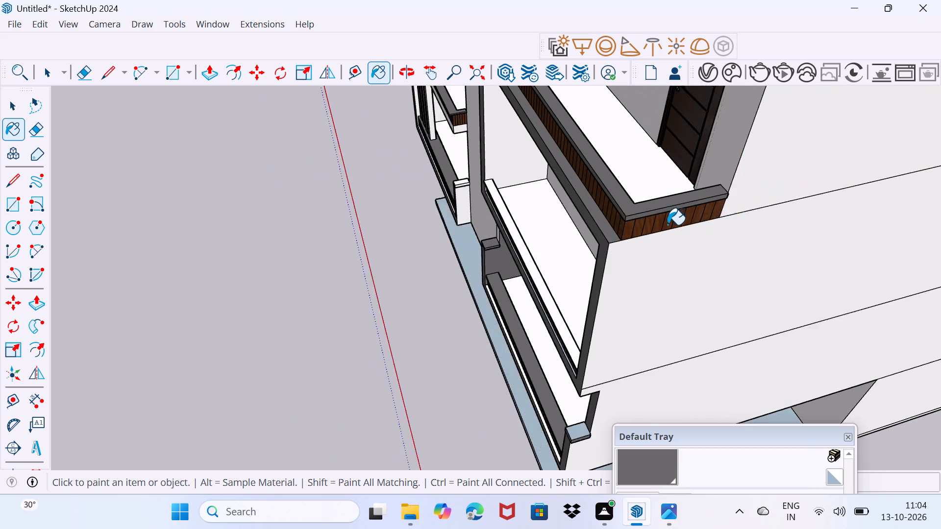
{"action": "scroll", "coordinate": [668, 225], "scroll_direction": "down", "scroll_amount": 15}
{"action": "middle_click_drag", "start_coordinate": [639, 271], "coordinate": [735, 271]}
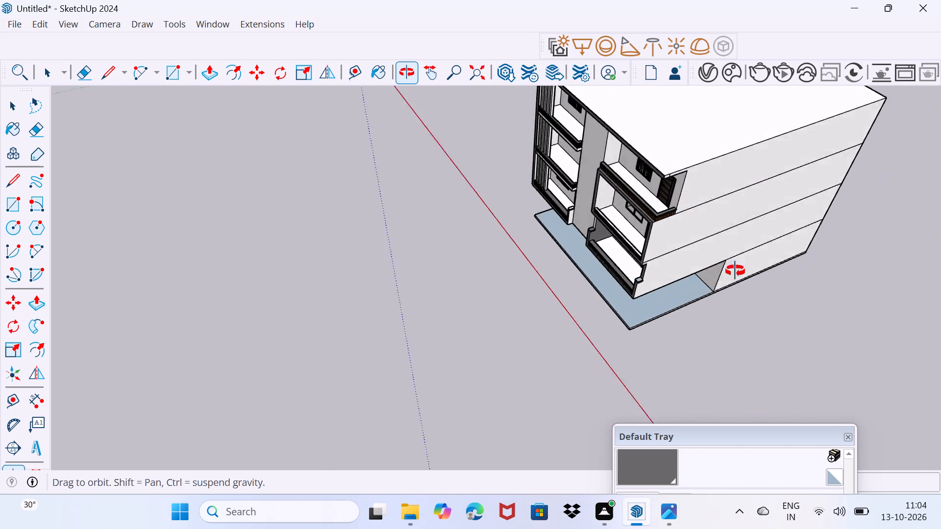
{"action": "middle_click_drag", "start_coordinate": [735, 271], "coordinate": [799, 163]}
{"action": "middle_click_drag", "start_coordinate": [678, 310], "coordinate": [723, 278]}
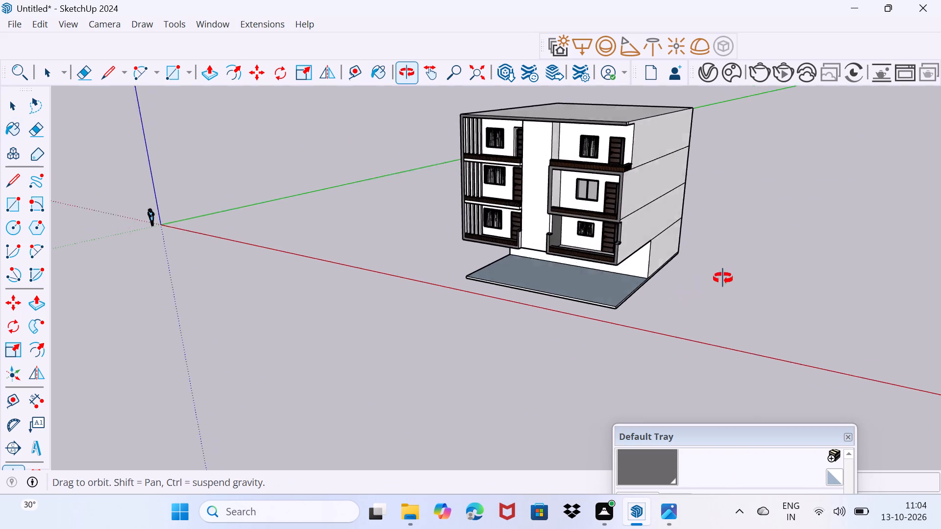
{"action": "middle_click_drag", "start_coordinate": [723, 278], "coordinate": [832, 240]}
{"action": "scroll", "coordinate": [601, 265], "scroll_direction": "up", "scroll_amount": 3}
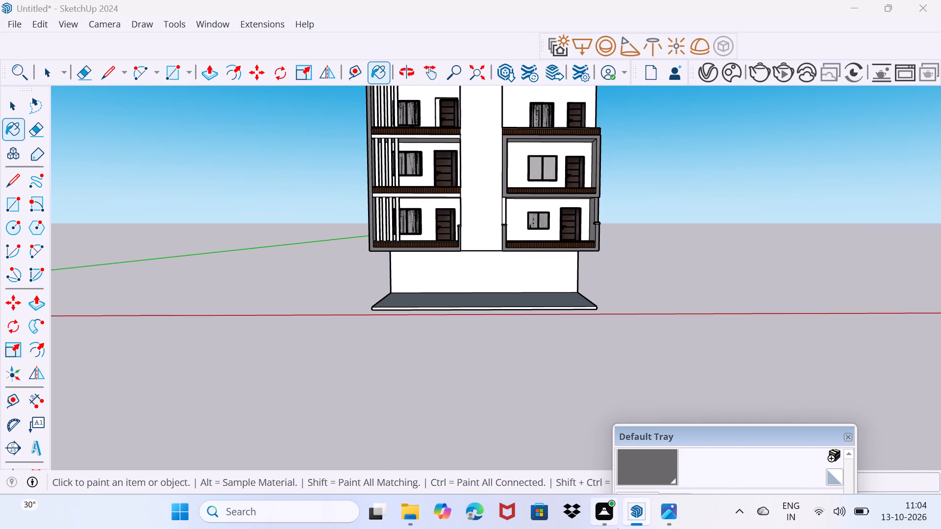
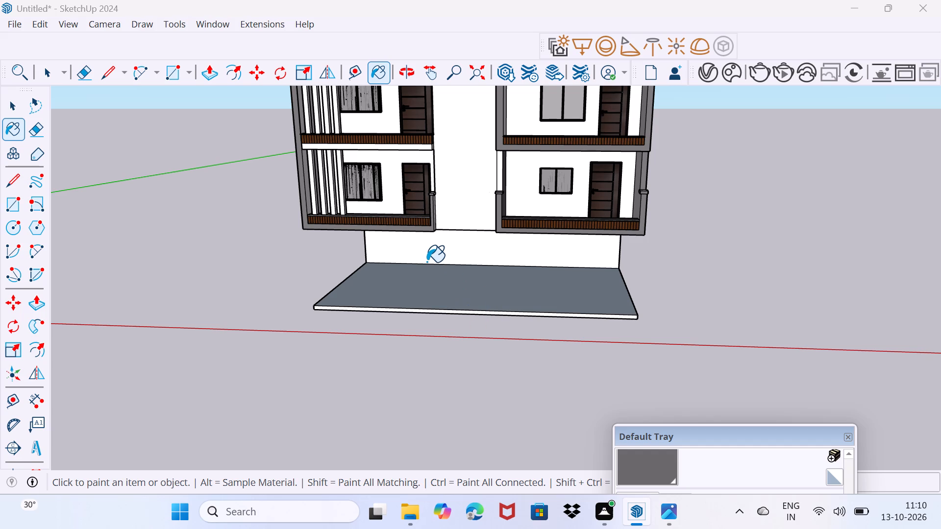
Leave the Paint Bucket and examine the building's roof, front facade and balconies from above, head-on and from the side.
{"action": "key", "text": "space"}
{"action": "key", "text": "space"}
{"action": "key", "text": "space"}
{"action": "key", "text": "space"}
{"action": "key", "text": "space"}
{"action": "key", "text": "space"}
{"action": "key", "text": "space"}
{"action": "key", "text": "space"}
{"action": "key", "text": "space"}
{"action": "key", "text": "space"}
{"action": "key", "text": "space"}
{"action": "key", "text": "space"}
{"action": "key", "text": "space"}
{"action": "key", "text": "space"}
{"action": "key", "text": "space"}
{"action": "middle_click_drag", "start_coordinate": [428, 262], "coordinate": [436, 245]}
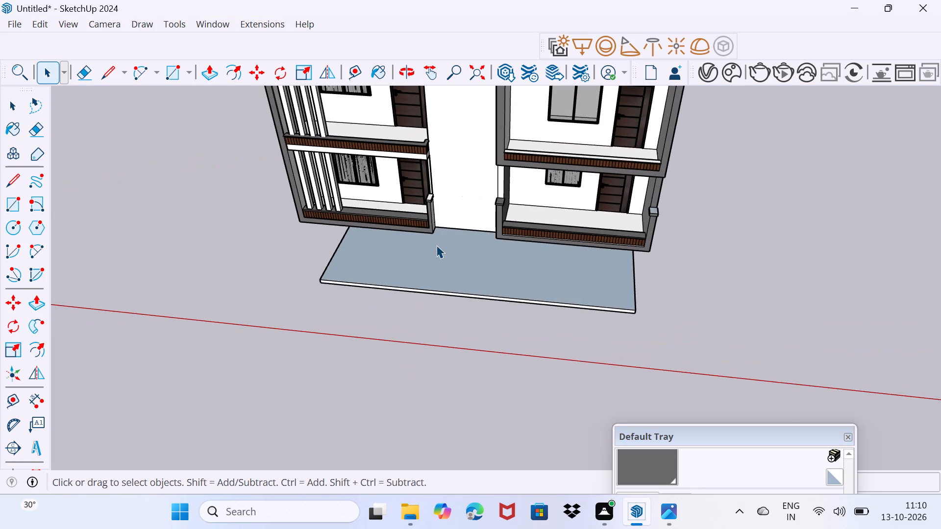
{"action": "middle_click_drag", "start_coordinate": [436, 245], "coordinate": [437, 240]}
{"action": "middle_click_drag", "start_coordinate": [437, 241], "coordinate": [396, 396], "text": "shift"}
{"action": "middle_click_drag", "start_coordinate": [399, 382], "coordinate": [402, 372]}
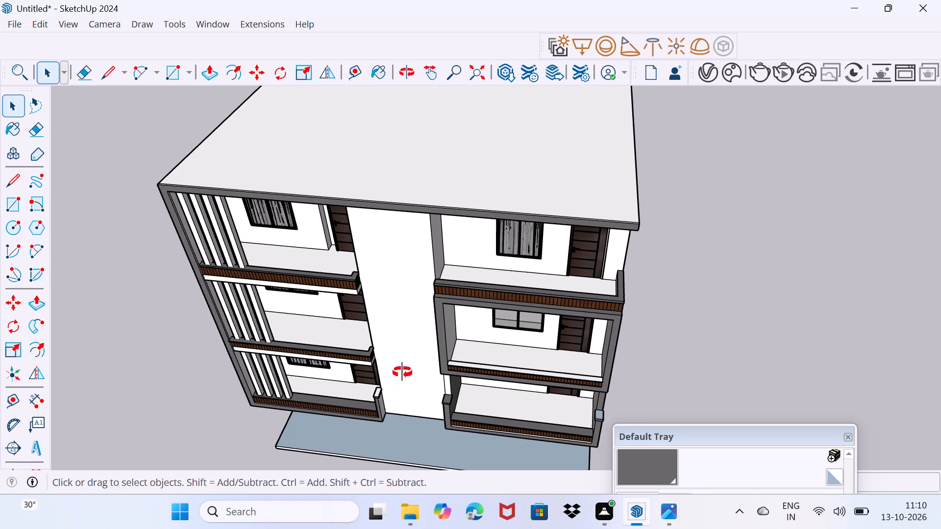
{"action": "middle_click_drag", "start_coordinate": [402, 372], "coordinate": [482, 238]}
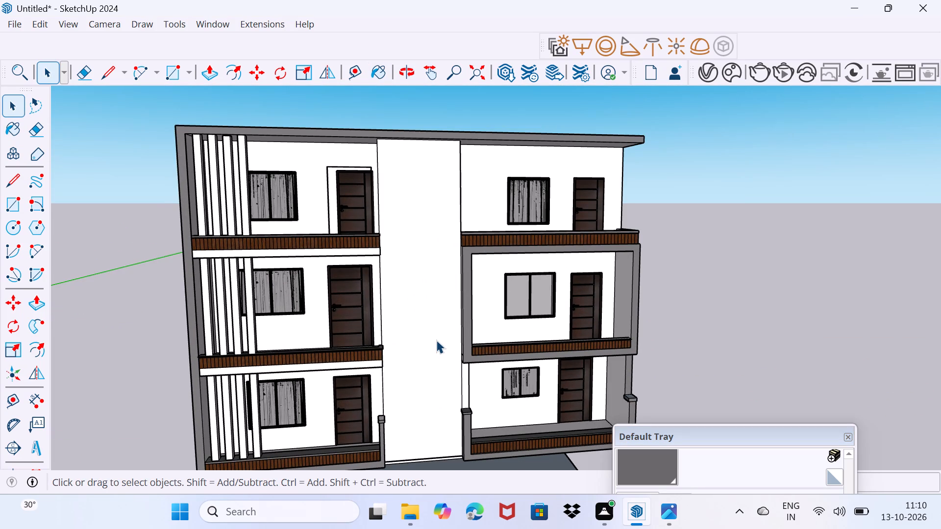
{"action": "scroll", "coordinate": [436, 340], "scroll_direction": "up", "scroll_amount": 1}
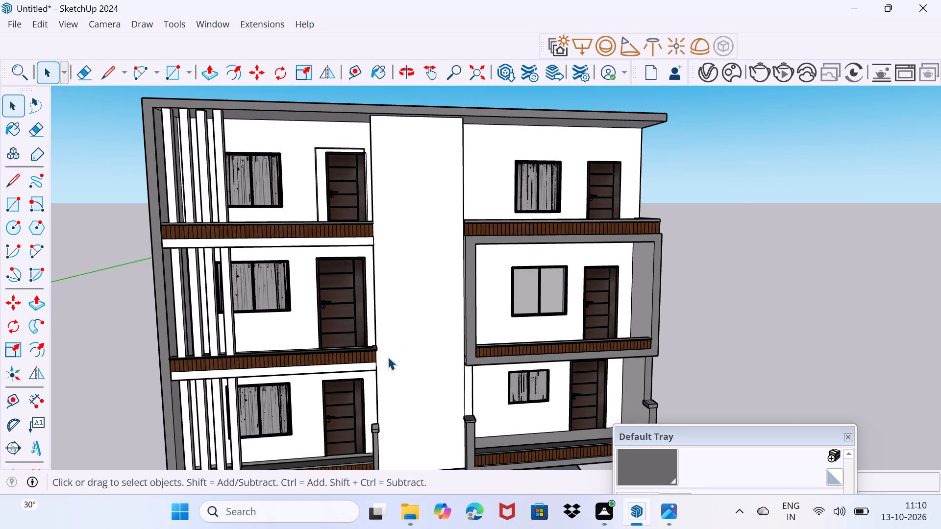
{"action": "middle_click_drag", "start_coordinate": [388, 357], "coordinate": [418, 350]}
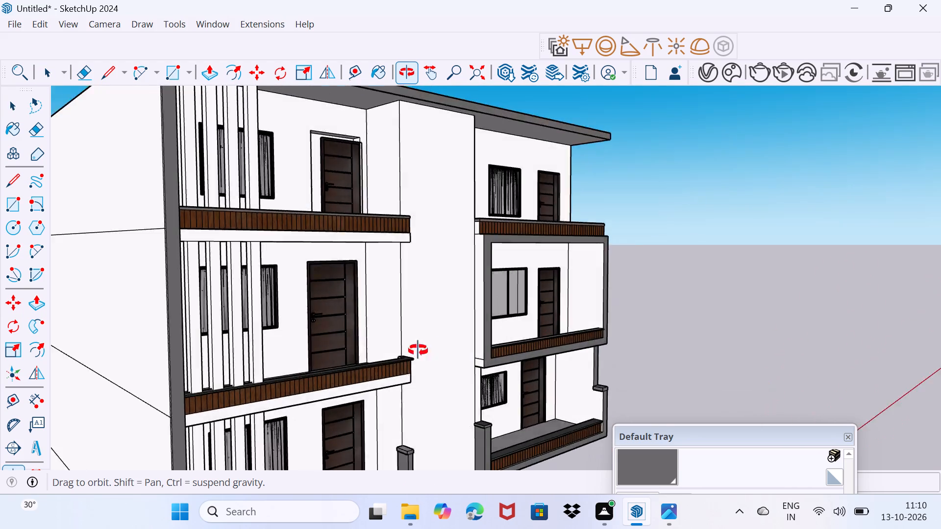
{"action": "middle_click_drag", "start_coordinate": [418, 350], "coordinate": [306, 358]}
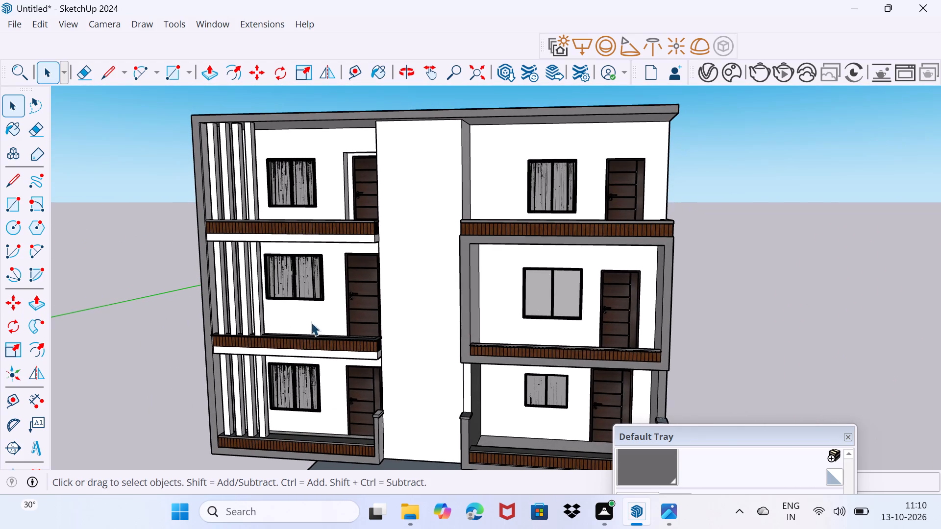
Search 3D Warehouse for "railing".
{"action": "left_click", "coordinate": [207, 19]}
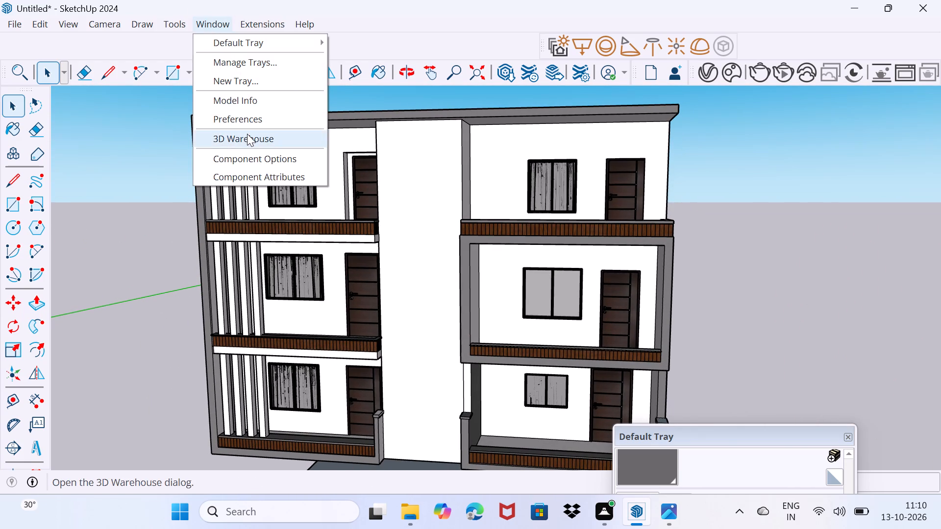
{"action": "left_click", "coordinate": [247, 134]}
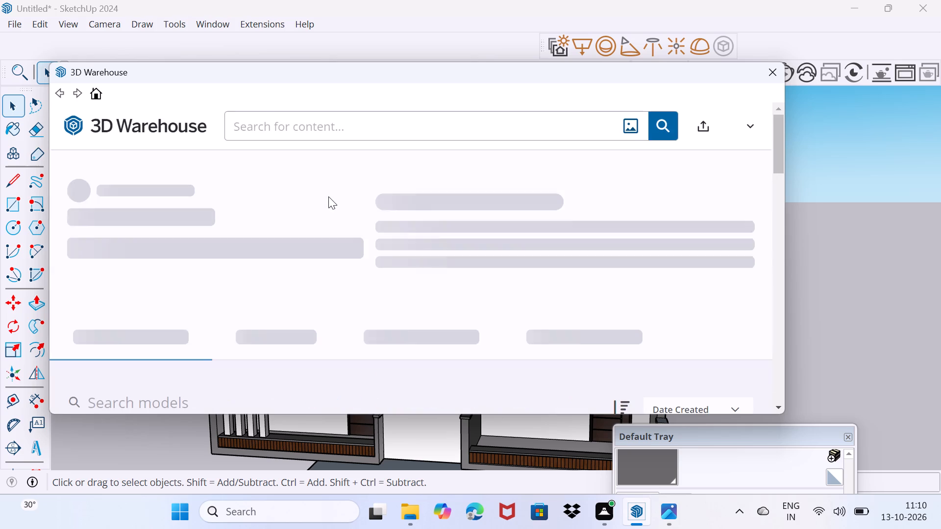
{"action": "left_click", "coordinate": [295, 125]}
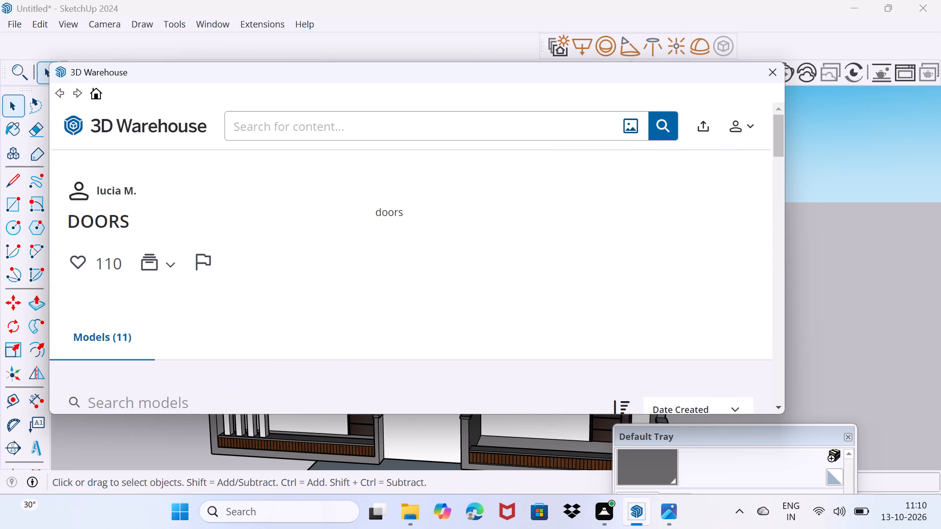
{"action": "type", "text": "railing"}
{"action": "key", "text": "Return"}
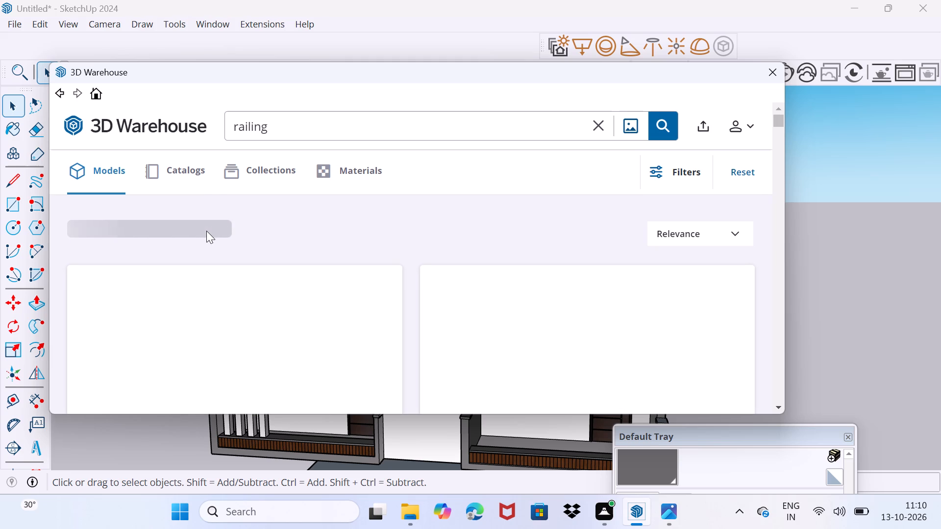
Look through the railing models in the search results for a design that suits the balconies.
{"action": "scroll", "coordinate": [206, 231], "scroll_direction": "down", "scroll_amount": 4}
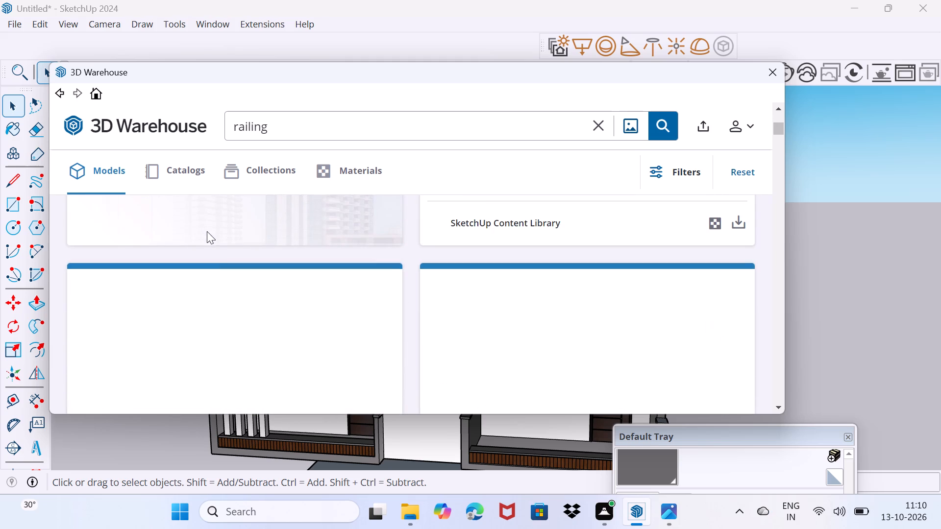
{"action": "scroll", "coordinate": [204, 228], "scroll_direction": "up", "scroll_amount": 5}
{"action": "scroll", "coordinate": [199, 223], "scroll_direction": "down", "scroll_amount": 4}
{"action": "scroll", "coordinate": [199, 223], "scroll_direction": "up", "scroll_amount": 4}
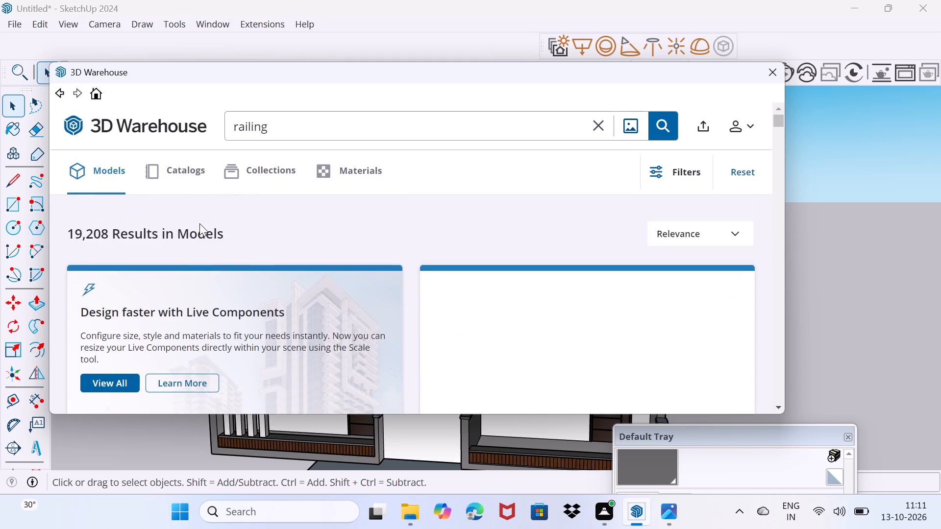
{"action": "scroll", "coordinate": [199, 223], "scroll_direction": "down", "scroll_amount": 4}
{"action": "scroll", "coordinate": [199, 223], "scroll_direction": "up", "scroll_amount": 4}
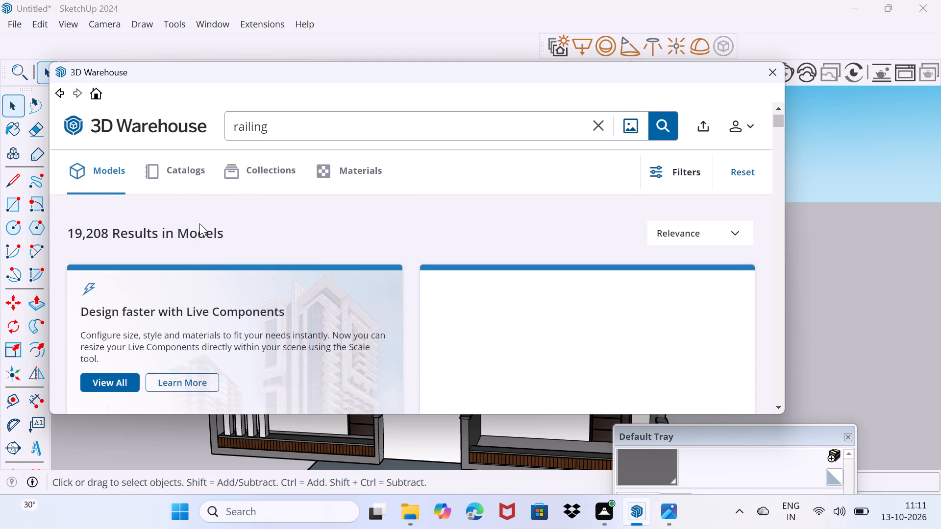
{"action": "scroll", "coordinate": [199, 223], "scroll_direction": "up", "scroll_amount": 1}
{"action": "scroll", "coordinate": [199, 223], "scroll_direction": "down", "scroll_amount": 5}
{"action": "scroll", "coordinate": [199, 223], "scroll_direction": "up", "scroll_amount": 5}
{"action": "scroll", "coordinate": [199, 223], "scroll_direction": "down", "scroll_amount": 6}
{"action": "scroll", "coordinate": [199, 223], "scroll_direction": "up", "scroll_amount": 6}
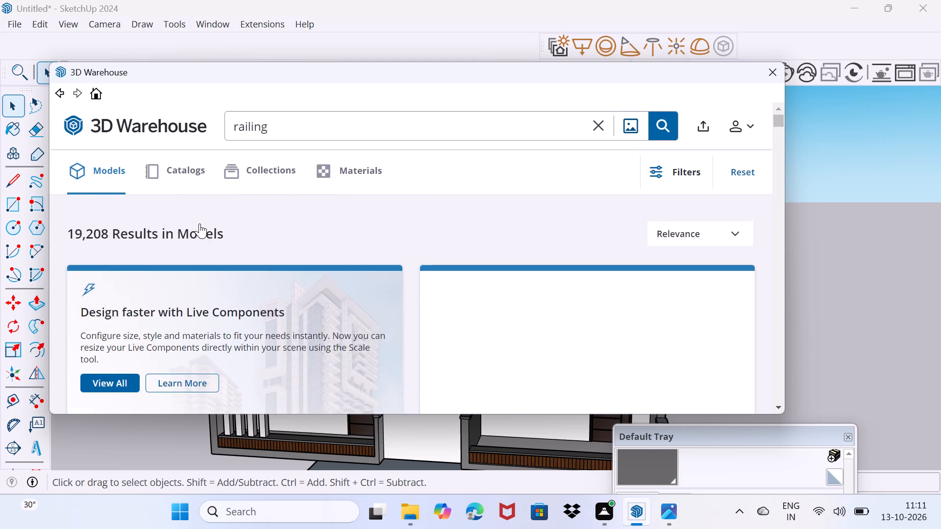
{"action": "scroll", "coordinate": [199, 223], "scroll_direction": "down", "scroll_amount": 6}
{"action": "scroll", "coordinate": [199, 223], "scroll_direction": "up", "scroll_amount": 6}
{"action": "scroll", "coordinate": [199, 223], "scroll_direction": "down", "scroll_amount": 7}
{"action": "scroll", "coordinate": [199, 223], "scroll_direction": "up", "scroll_amount": 7}
{"action": "scroll", "coordinate": [199, 223], "scroll_direction": "down", "scroll_amount": 4}
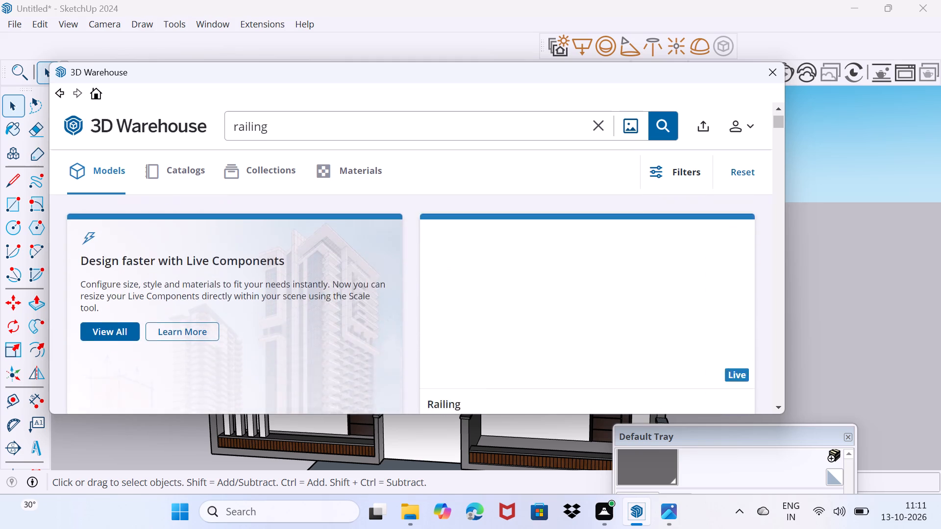
{"action": "scroll", "coordinate": [199, 223], "scroll_direction": "down", "scroll_amount": 3}
{"action": "scroll", "coordinate": [199, 223], "scroll_direction": "up", "scroll_amount": 7}
{"action": "scroll", "coordinate": [199, 223], "scroll_direction": "down", "scroll_amount": 7}
{"action": "scroll", "coordinate": [199, 223], "scroll_direction": "up", "scroll_amount": 7}
{"action": "scroll", "coordinate": [199, 223], "scroll_direction": "down", "scroll_amount": 1}
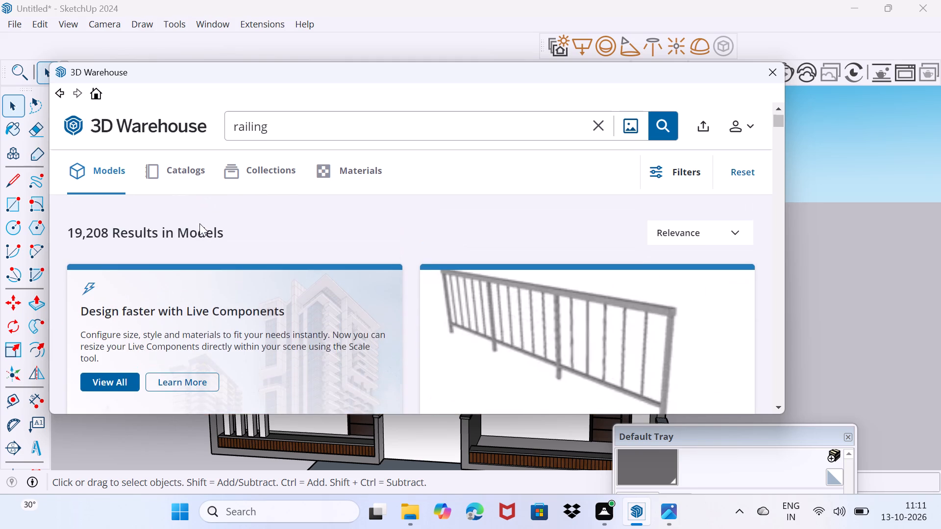
{"action": "scroll", "coordinate": [199, 223], "scroll_direction": "down", "scroll_amount": 2}
{"action": "scroll", "coordinate": [199, 223], "scroll_direction": "up", "scroll_amount": 3}
{"action": "scroll", "coordinate": [199, 223], "scroll_direction": "down", "scroll_amount": 6}
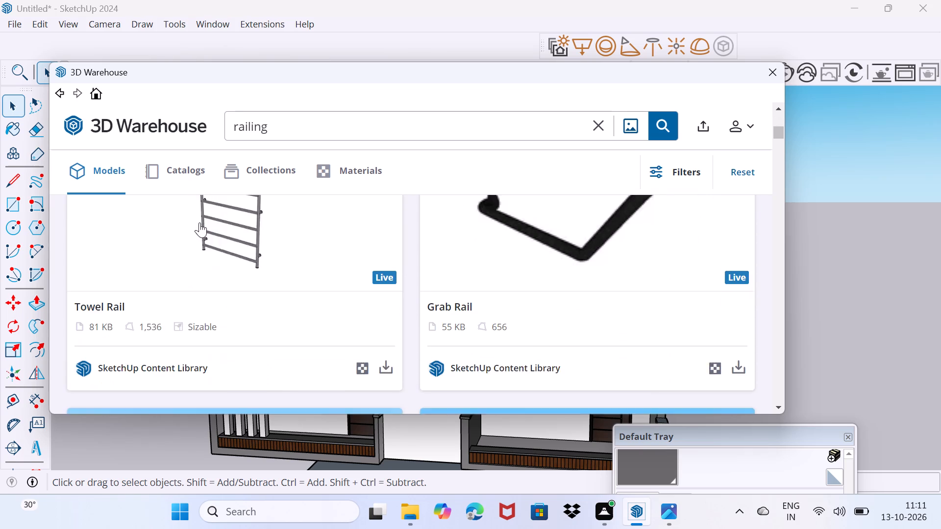
{"action": "scroll", "coordinate": [199, 222], "scroll_direction": "down", "scroll_amount": 7}
{"action": "scroll", "coordinate": [200, 222], "scroll_direction": "up", "scroll_amount": 5}
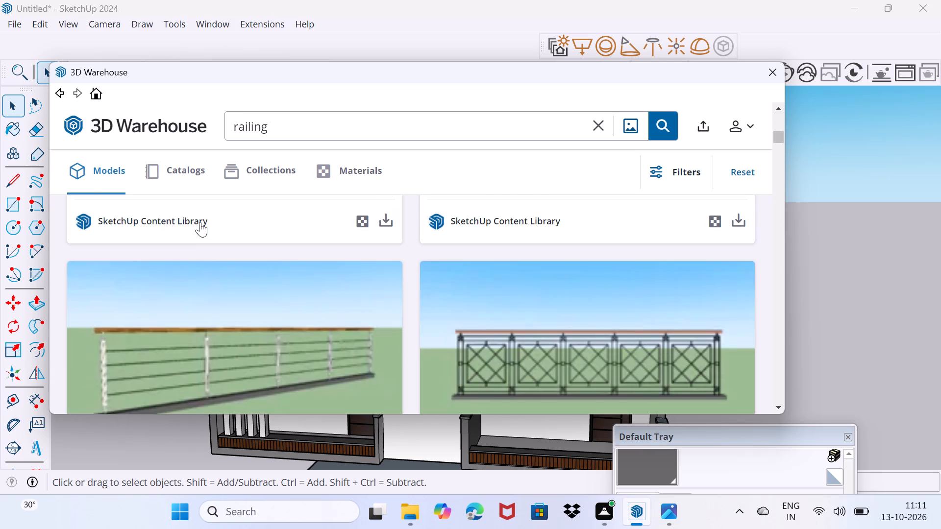
{"action": "scroll", "coordinate": [200, 222], "scroll_direction": "down", "scroll_amount": 4}
{"action": "scroll", "coordinate": [200, 222], "scroll_direction": "up", "scroll_amount": 2}
{"action": "scroll", "coordinate": [200, 222], "scroll_direction": "down", "scroll_amount": 2}
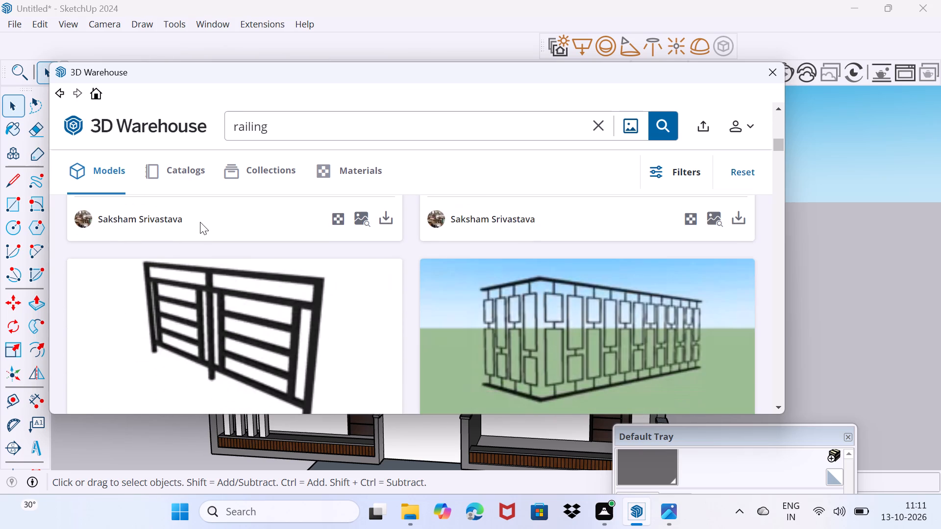
{"action": "scroll", "coordinate": [200, 222], "scroll_direction": "down", "scroll_amount": 2}
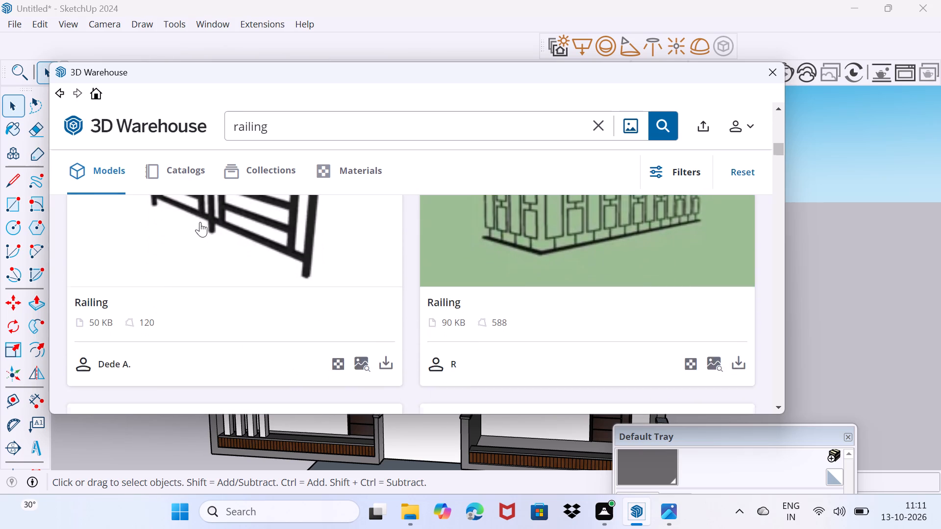
{"action": "scroll", "coordinate": [201, 218], "scroll_direction": "down", "scroll_amount": 3}
{"action": "scroll", "coordinate": [201, 218], "scroll_direction": "up", "scroll_amount": 2}
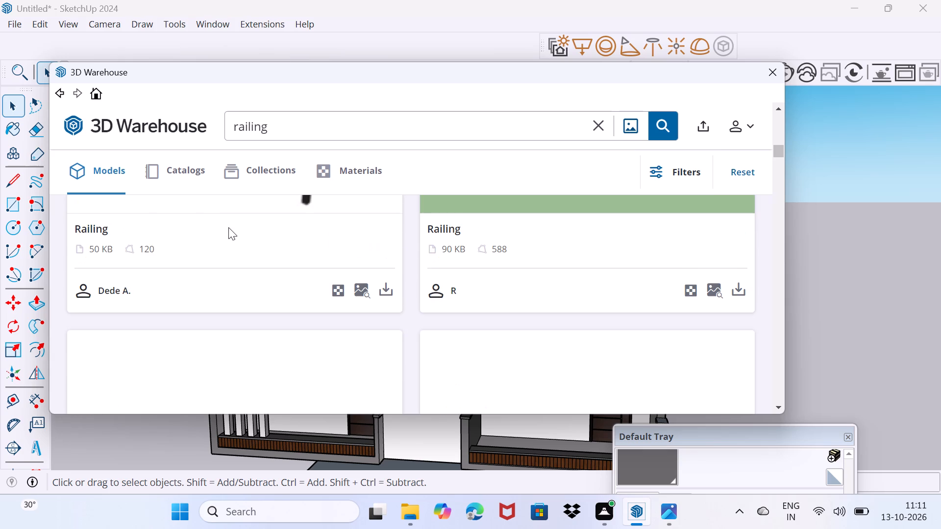
{"action": "scroll", "coordinate": [245, 253], "scroll_direction": "up", "scroll_amount": 4}
{"action": "scroll", "coordinate": [248, 254], "scroll_direction": "down", "scroll_amount": 10}
{"action": "scroll", "coordinate": [247, 251], "scroll_direction": "up", "scroll_amount": 4}
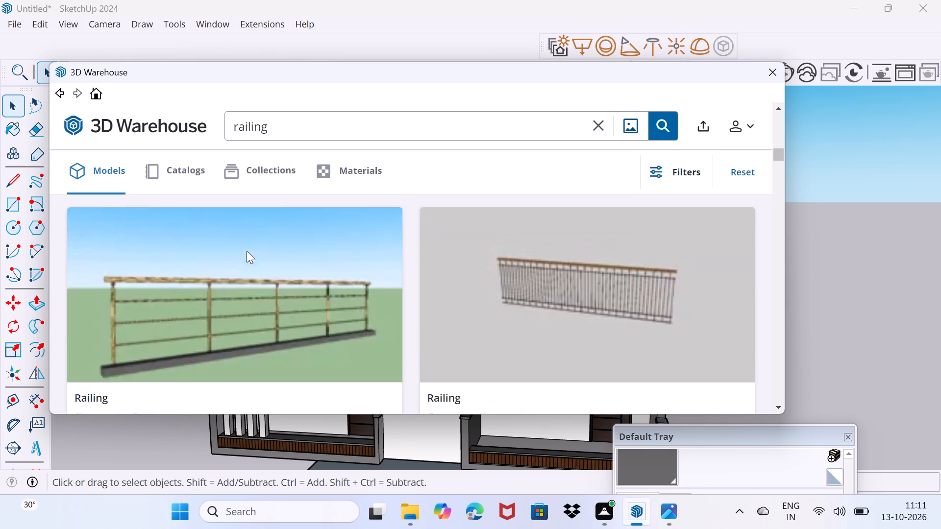
{"action": "scroll", "coordinate": [247, 251], "scroll_direction": "up", "scroll_amount": 2}
{"action": "scroll", "coordinate": [247, 251], "scroll_direction": "down", "scroll_amount": 6}
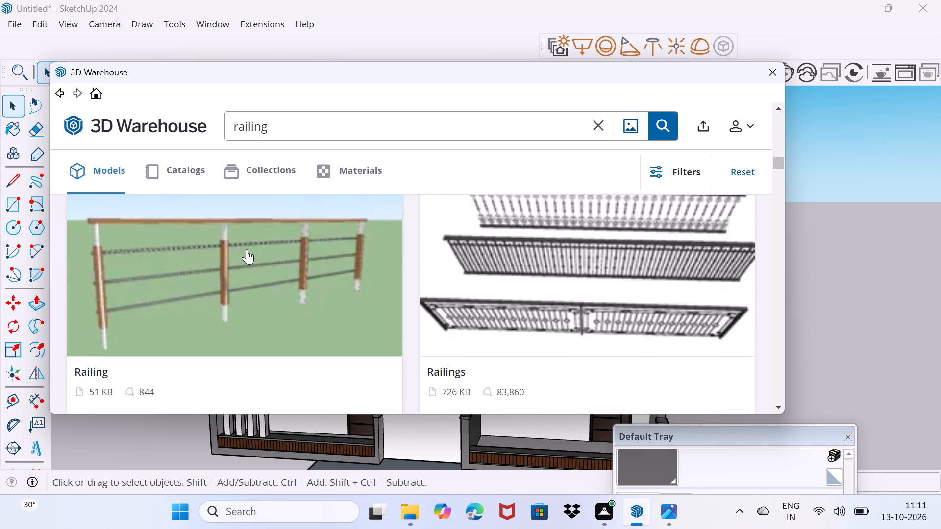
{"action": "scroll", "coordinate": [248, 247], "scroll_direction": "down", "scroll_amount": 3}
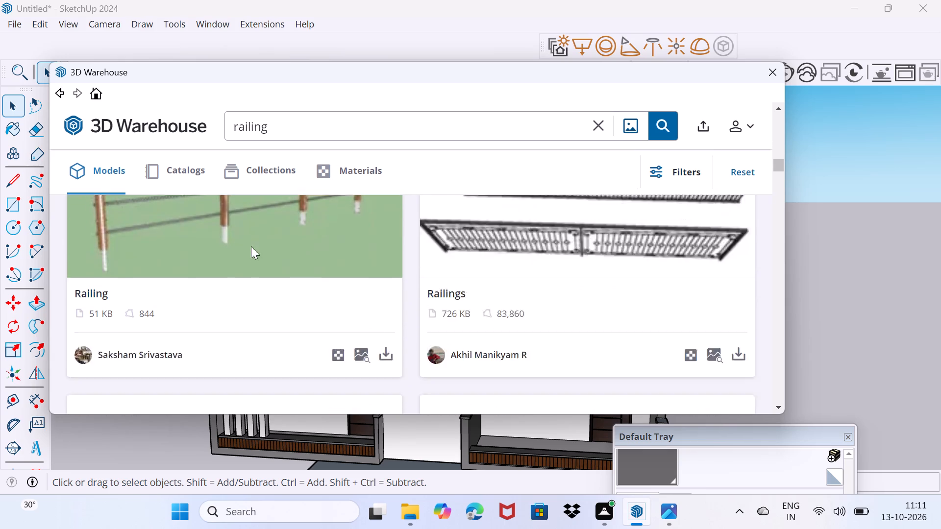
{"action": "scroll", "coordinate": [251, 246], "scroll_direction": "down", "scroll_amount": 1}
Switch the "railing" search to Collections and look through the railing collections for a design that suits the balconies.
{"action": "left_click", "coordinate": [278, 173]}
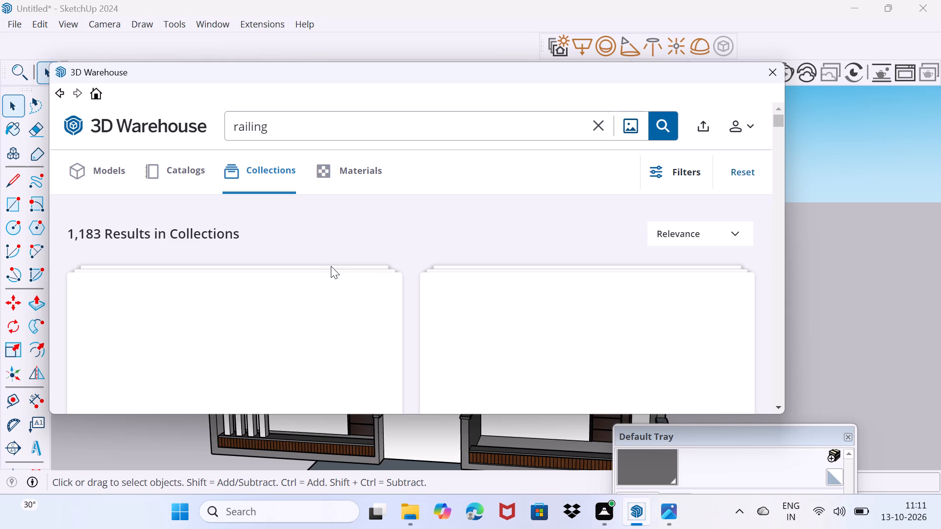
{"action": "scroll", "coordinate": [231, 293], "scroll_direction": "down", "scroll_amount": 5}
{"action": "scroll", "coordinate": [231, 294], "scroll_direction": "up", "scroll_amount": 3}
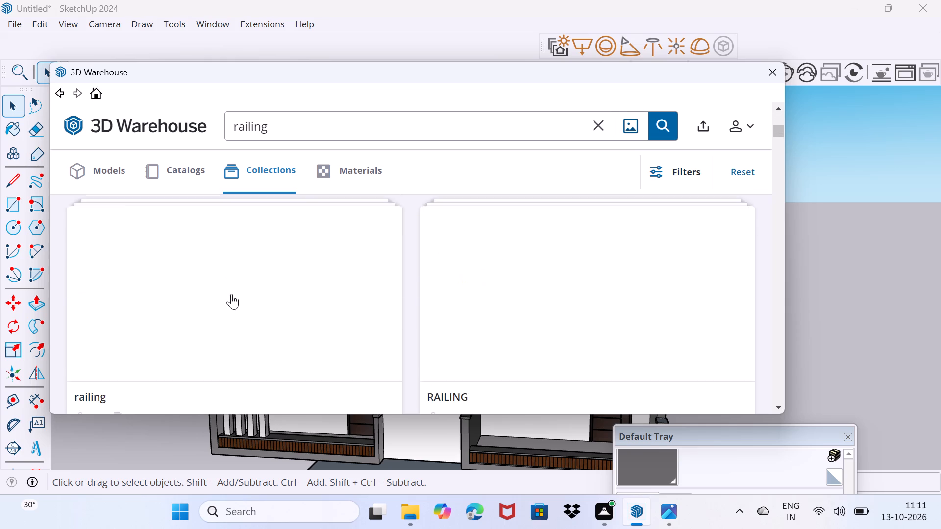
{"action": "scroll", "coordinate": [231, 294], "scroll_direction": "up", "scroll_amount": 3}
{"action": "scroll", "coordinate": [231, 294], "scroll_direction": "down", "scroll_amount": 7}
{"action": "scroll", "coordinate": [231, 294], "scroll_direction": "up", "scroll_amount": 7}
{"action": "scroll", "coordinate": [231, 294], "scroll_direction": "down", "scroll_amount": 7}
{"action": "scroll", "coordinate": [231, 294], "scroll_direction": "up", "scroll_amount": 8}
{"action": "scroll", "coordinate": [231, 294], "scroll_direction": "down", "scroll_amount": 6}
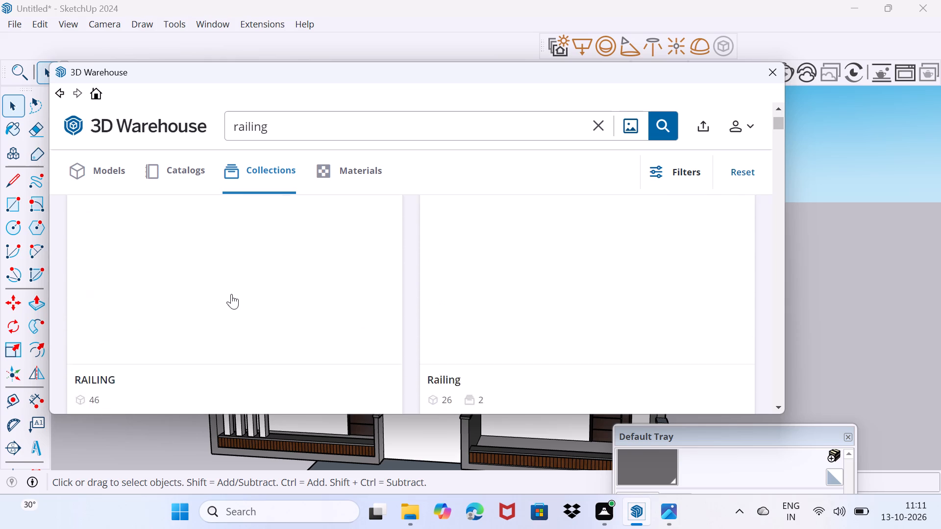
{"action": "scroll", "coordinate": [231, 294], "scroll_direction": "down", "scroll_amount": 7}
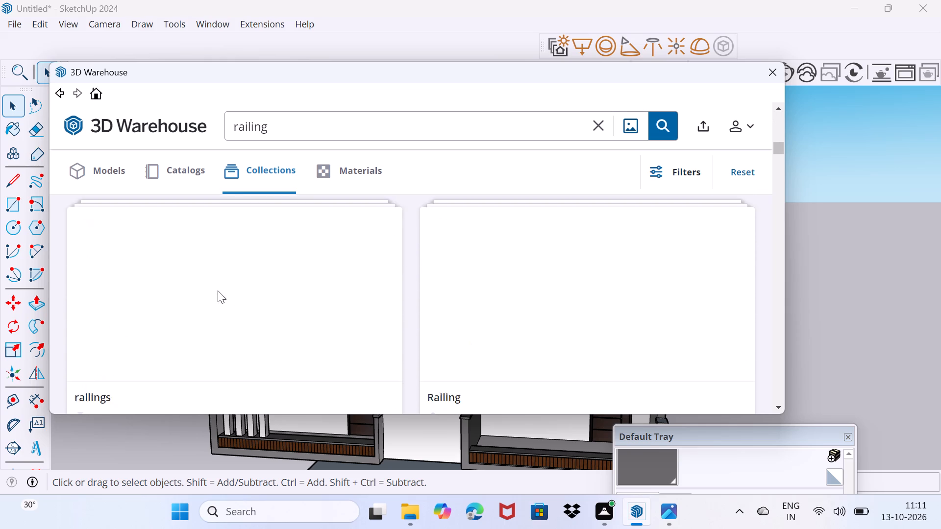
{"action": "scroll", "coordinate": [218, 290], "scroll_direction": "up", "scroll_amount": 12}
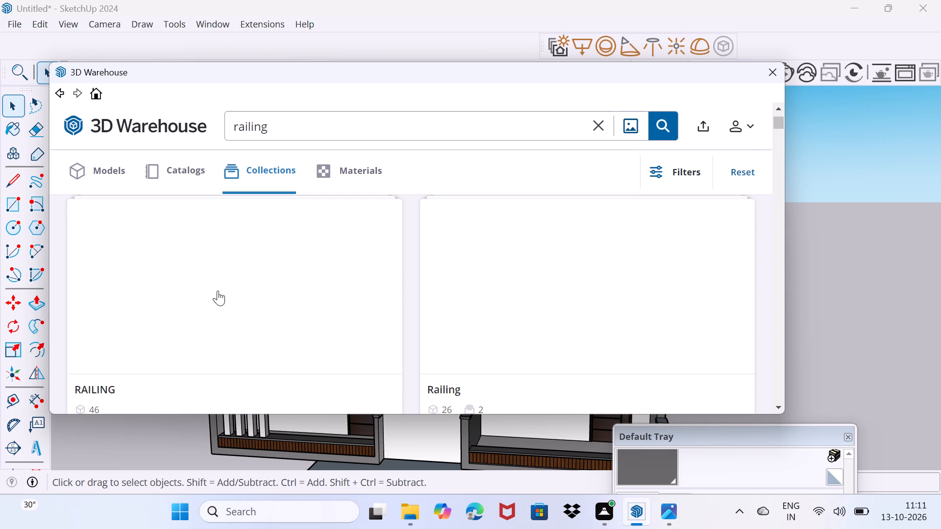
{"action": "scroll", "coordinate": [218, 290], "scroll_direction": "up", "scroll_amount": 2}
{"action": "scroll", "coordinate": [218, 290], "scroll_direction": "down", "scroll_amount": 6}
{"action": "scroll", "coordinate": [218, 290], "scroll_direction": "up", "scroll_amount": 7}
{"action": "scroll", "coordinate": [218, 290], "scroll_direction": "down", "scroll_amount": 5}
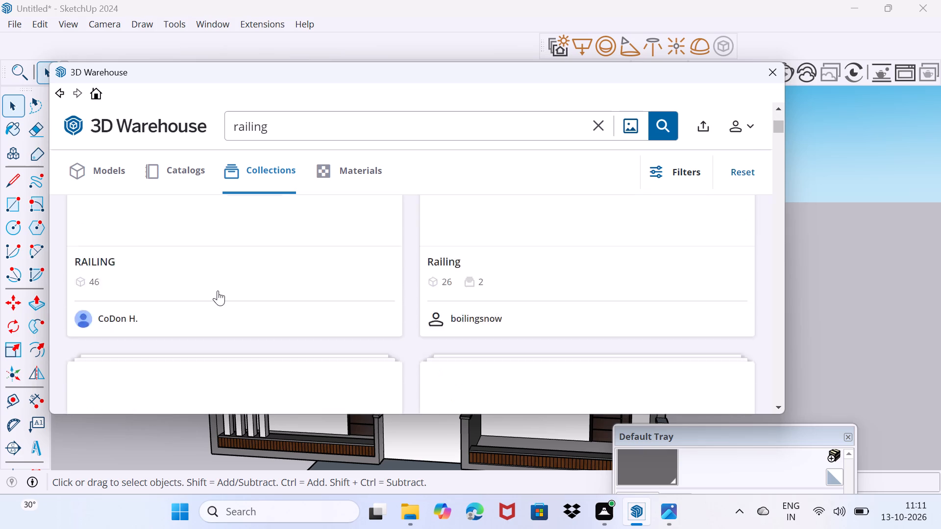
{"action": "scroll", "coordinate": [218, 290], "scroll_direction": "down", "scroll_amount": 1}
{"action": "scroll", "coordinate": [218, 290], "scroll_direction": "up", "scroll_amount": 6}
{"action": "scroll", "coordinate": [218, 290], "scroll_direction": "down", "scroll_amount": 7}
{"action": "scroll", "coordinate": [218, 290], "scroll_direction": "up", "scroll_amount": 7}
{"action": "scroll", "coordinate": [218, 290], "scroll_direction": "down", "scroll_amount": 7}
{"action": "scroll", "coordinate": [218, 290], "scroll_direction": "up", "scroll_amount": 4}
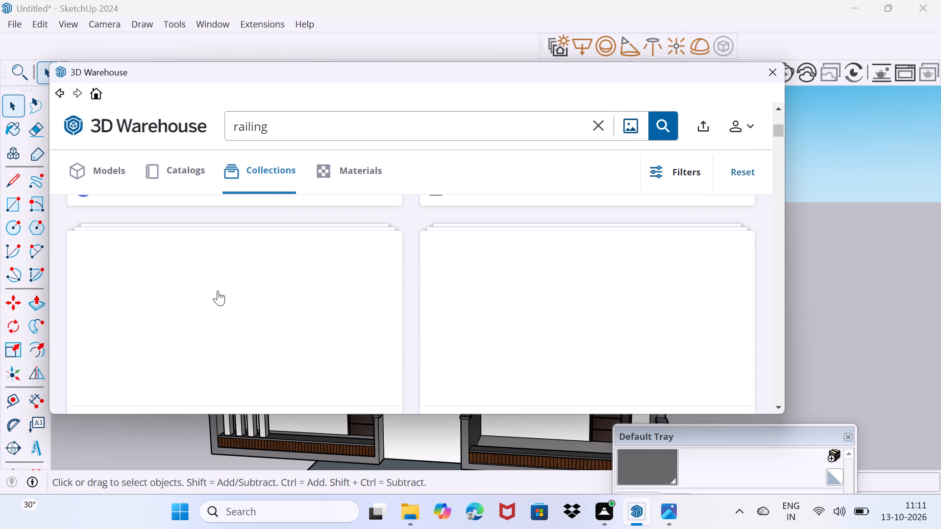
{"action": "scroll", "coordinate": [218, 290], "scroll_direction": "up", "scroll_amount": 3}
{"action": "scroll", "coordinate": [218, 290], "scroll_direction": "down", "scroll_amount": 12}
{"action": "scroll", "coordinate": [218, 290], "scroll_direction": "up", "scroll_amount": 7}
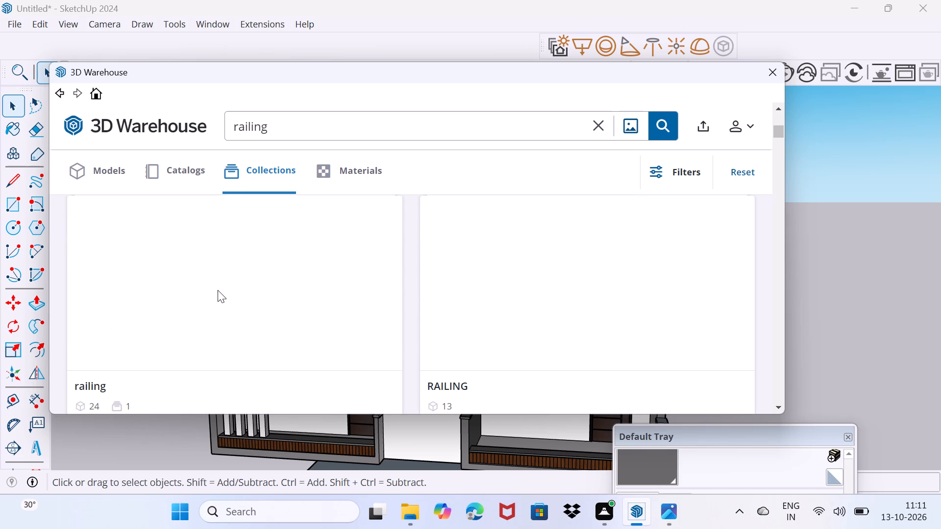
{"action": "scroll", "coordinate": [218, 293], "scroll_direction": "down", "scroll_amount": 5}
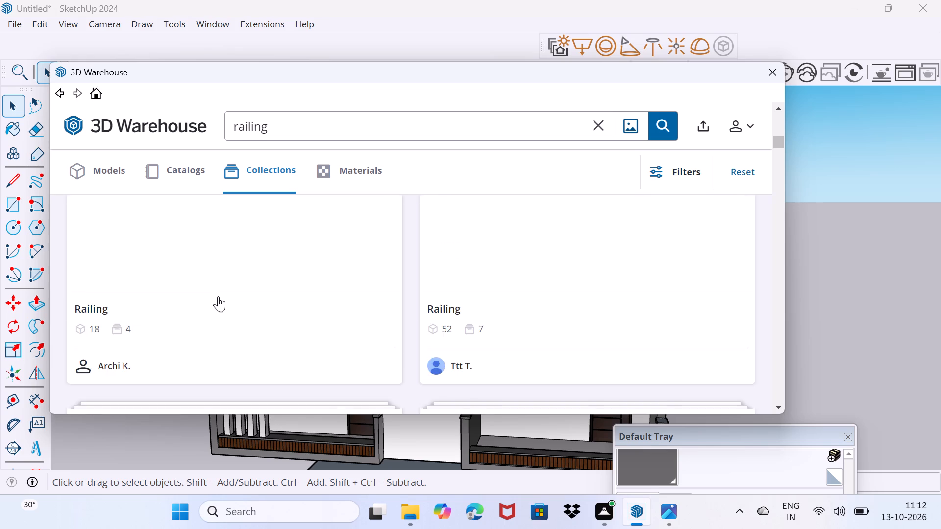
{"action": "scroll", "coordinate": [218, 296], "scroll_direction": "up", "scroll_amount": 11}
{"action": "scroll", "coordinate": [218, 296], "scroll_direction": "down", "scroll_amount": 2}
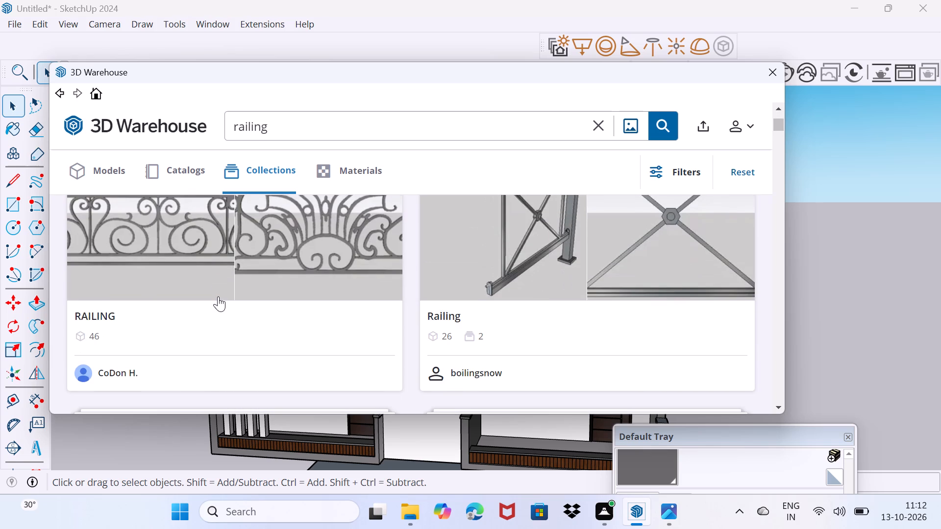
{"action": "scroll", "coordinate": [218, 296], "scroll_direction": "down", "scroll_amount": 2}
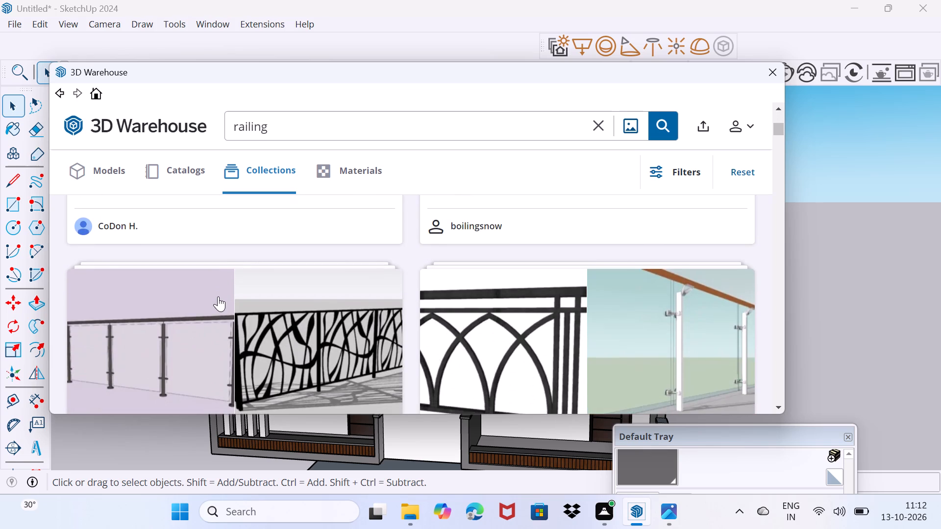
{"action": "scroll", "coordinate": [218, 296], "scroll_direction": "down", "scroll_amount": 9}
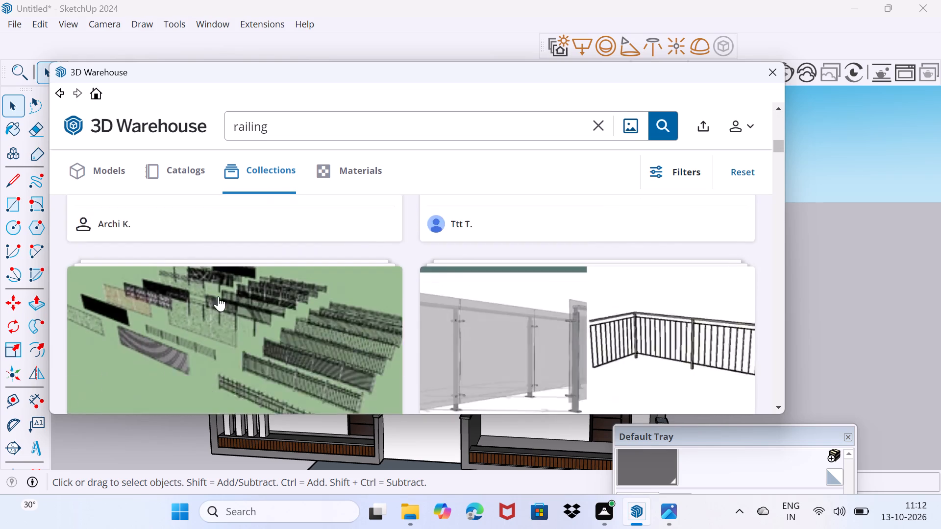
{"action": "scroll", "coordinate": [218, 296], "scroll_direction": "down", "scroll_amount": 2}
{"action": "scroll", "coordinate": [218, 296], "scroll_direction": "up", "scroll_amount": 1}
{"action": "scroll", "coordinate": [218, 296], "scroll_direction": "down", "scroll_amount": 3}
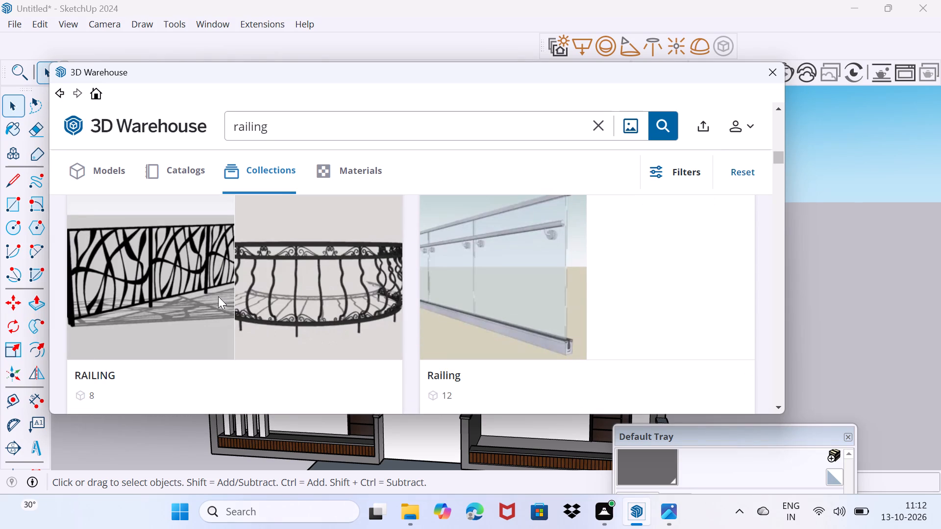
{"action": "scroll", "coordinate": [218, 296], "scroll_direction": "down", "scroll_amount": 3}
{"action": "scroll", "coordinate": [218, 296], "scroll_direction": "up", "scroll_amount": 4}
{"action": "scroll", "coordinate": [218, 296], "scroll_direction": "down", "scroll_amount": 2}
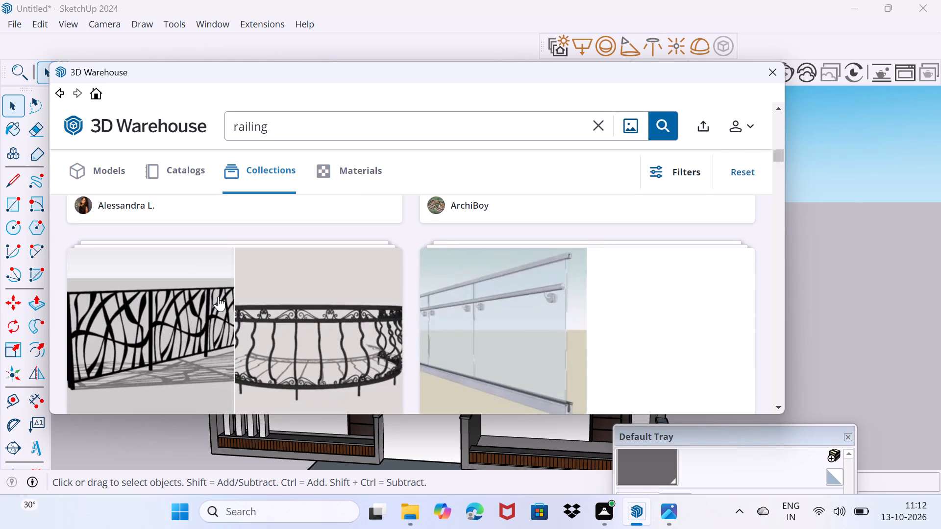
{"action": "scroll", "coordinate": [218, 296], "scroll_direction": "down", "scroll_amount": 5}
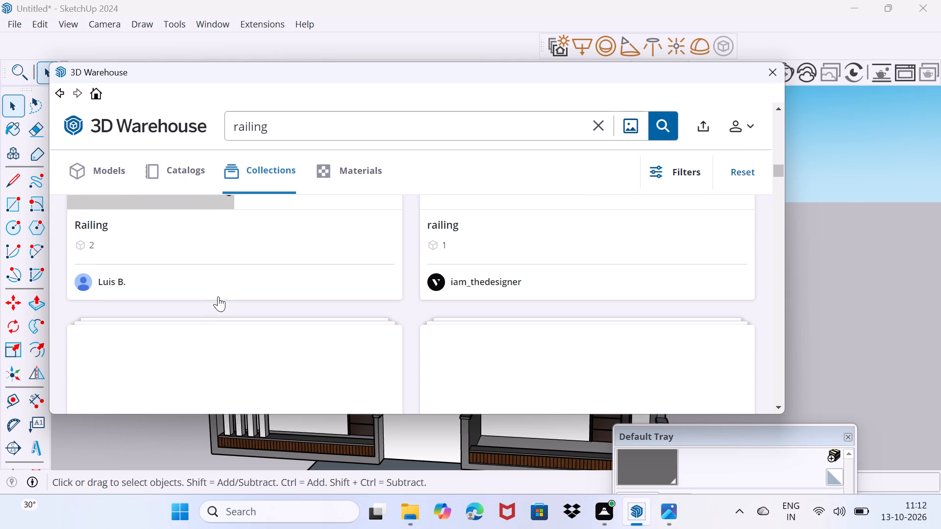
{"action": "scroll", "coordinate": [218, 296], "scroll_direction": "up", "scroll_amount": 2}
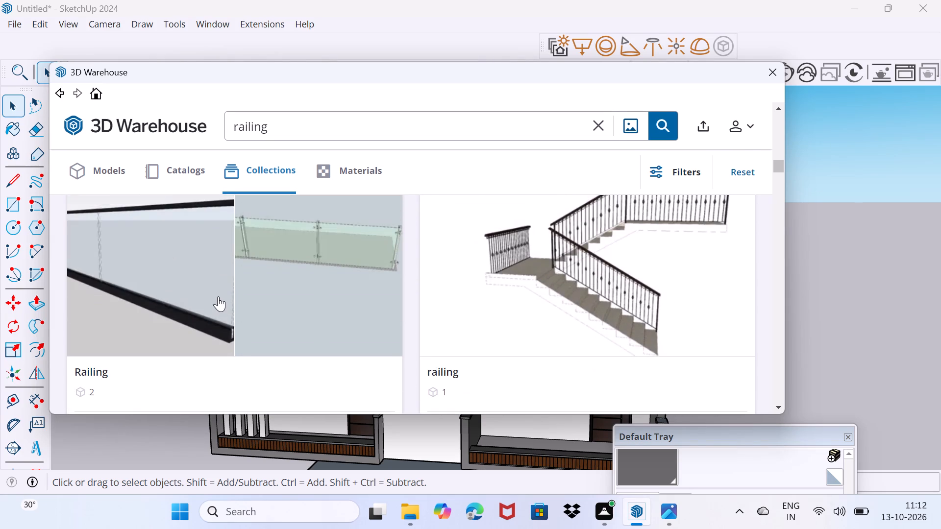
{"action": "scroll", "coordinate": [218, 296], "scroll_direction": "down", "scroll_amount": 7}
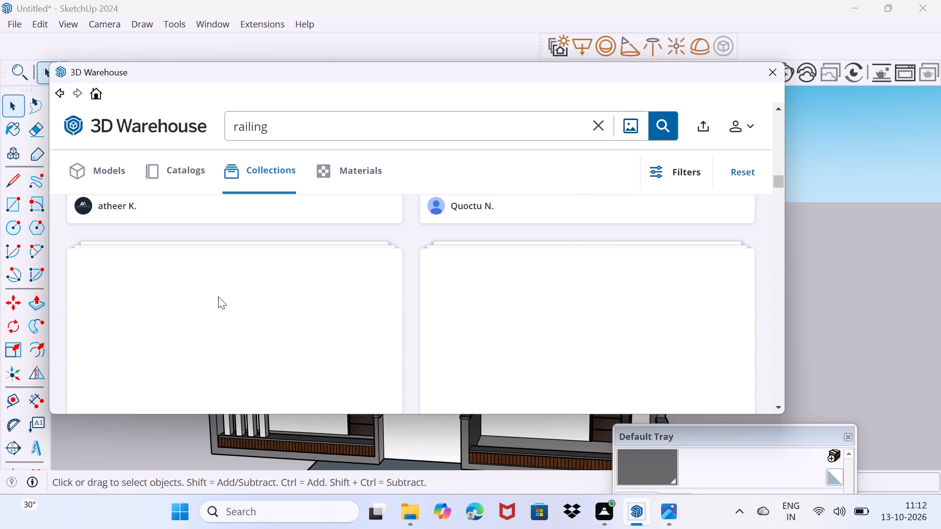
{"action": "scroll", "coordinate": [218, 296], "scroll_direction": "up", "scroll_amount": 2}
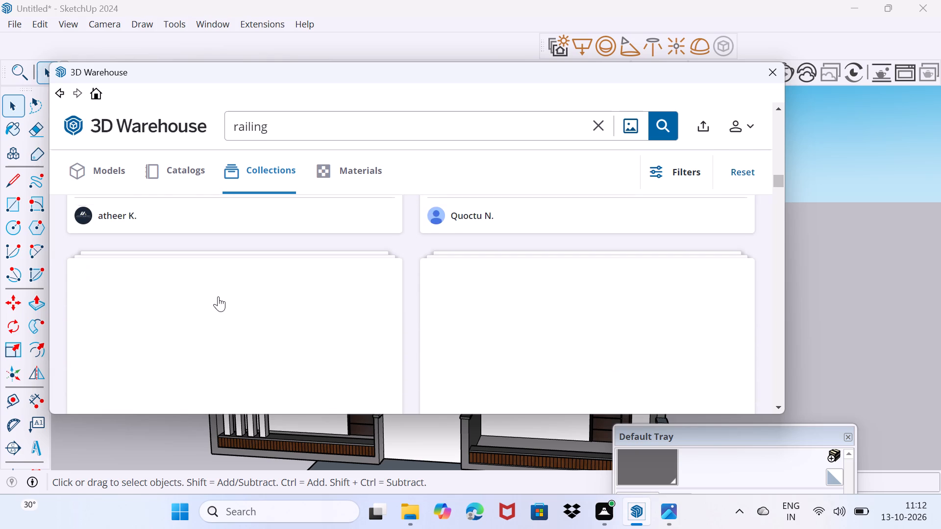
{"action": "scroll", "coordinate": [218, 296], "scroll_direction": "up", "scroll_amount": 5}
{"action": "scroll", "coordinate": [218, 297], "scroll_direction": "down", "scroll_amount": 4}
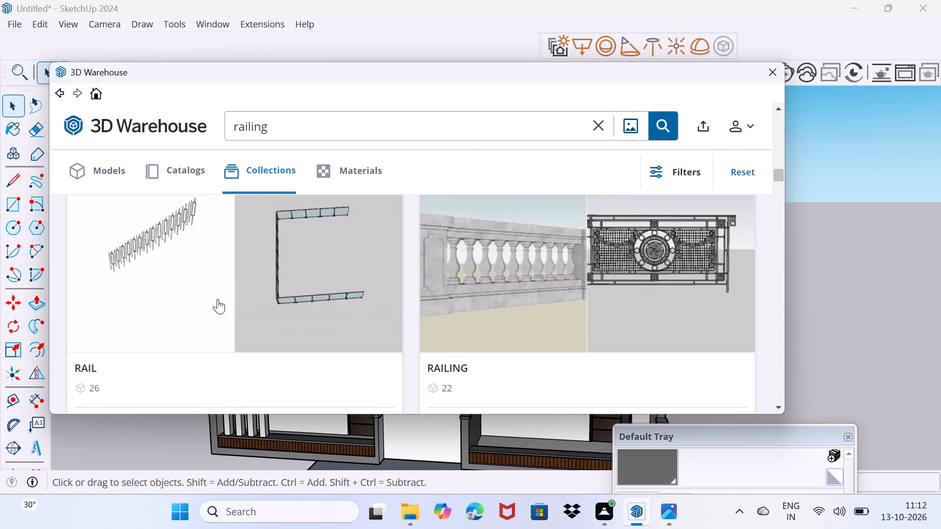
{"action": "scroll", "coordinate": [218, 299], "scroll_direction": "down", "scroll_amount": 4}
{"action": "scroll", "coordinate": [218, 299], "scroll_direction": "up", "scroll_amount": 1}
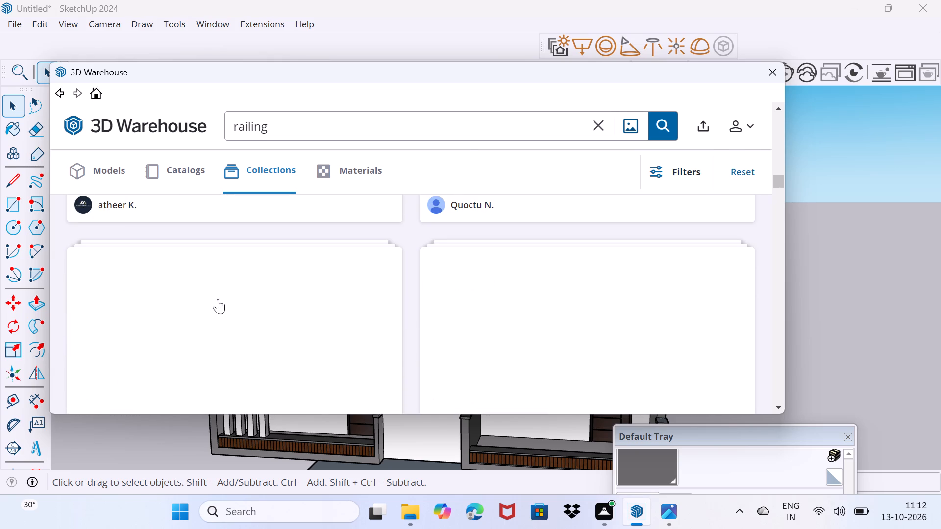
{"action": "scroll", "coordinate": [218, 299], "scroll_direction": "down", "scroll_amount": 7}
{"action": "scroll", "coordinate": [218, 299], "scroll_direction": "up", "scroll_amount": 4}
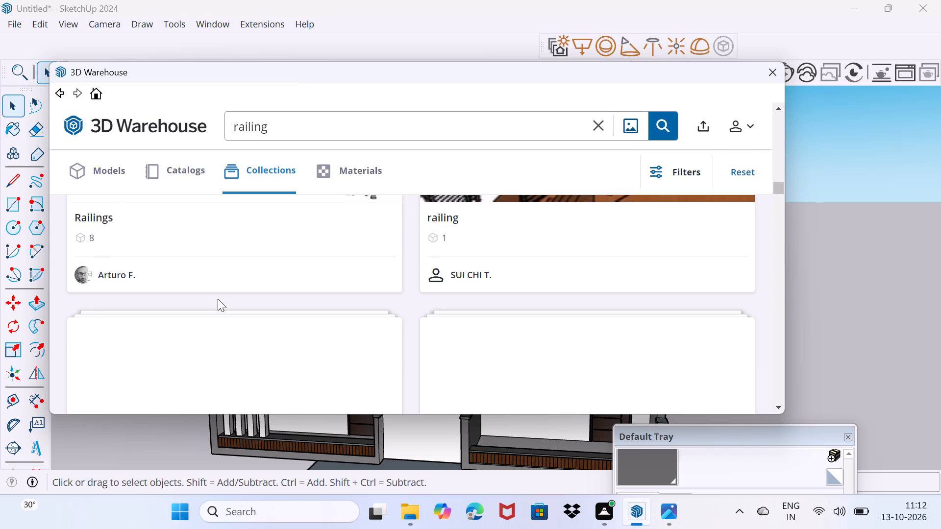
{"action": "scroll", "coordinate": [218, 301], "scroll_direction": "down", "scroll_amount": 3}
{"action": "scroll", "coordinate": [217, 305], "scroll_direction": "up", "scroll_amount": 5}
{"action": "scroll", "coordinate": [217, 305], "scroll_direction": "down", "scroll_amount": 1}
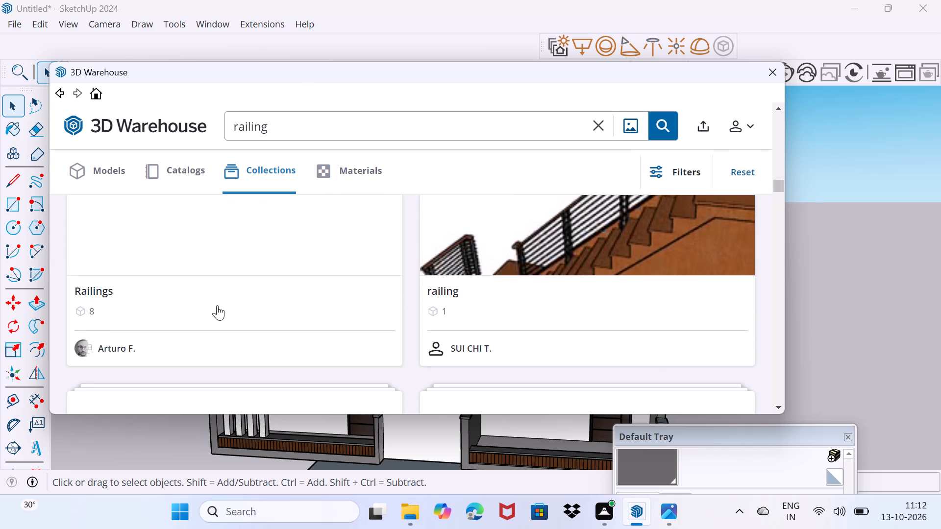
{"action": "scroll", "coordinate": [217, 305], "scroll_direction": "up", "scroll_amount": 2}
{"action": "scroll", "coordinate": [217, 305], "scroll_direction": "down", "scroll_amount": 4}
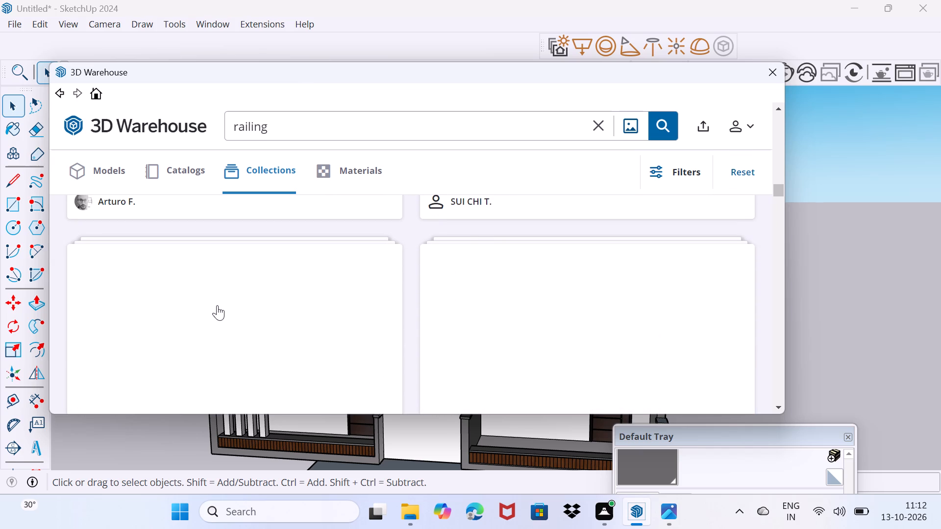
{"action": "scroll", "coordinate": [217, 305], "scroll_direction": "down", "scroll_amount": 2}
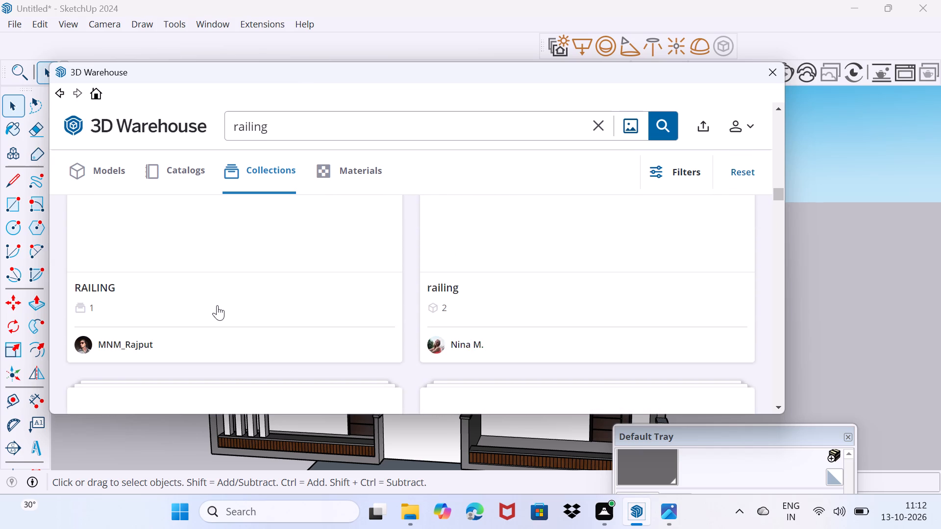
{"action": "scroll", "coordinate": [217, 305], "scroll_direction": "up", "scroll_amount": 4}
{"action": "scroll", "coordinate": [217, 305], "scroll_direction": "down", "scroll_amount": 4}
{"action": "scroll", "coordinate": [217, 305], "scroll_direction": "up", "scroll_amount": 3}
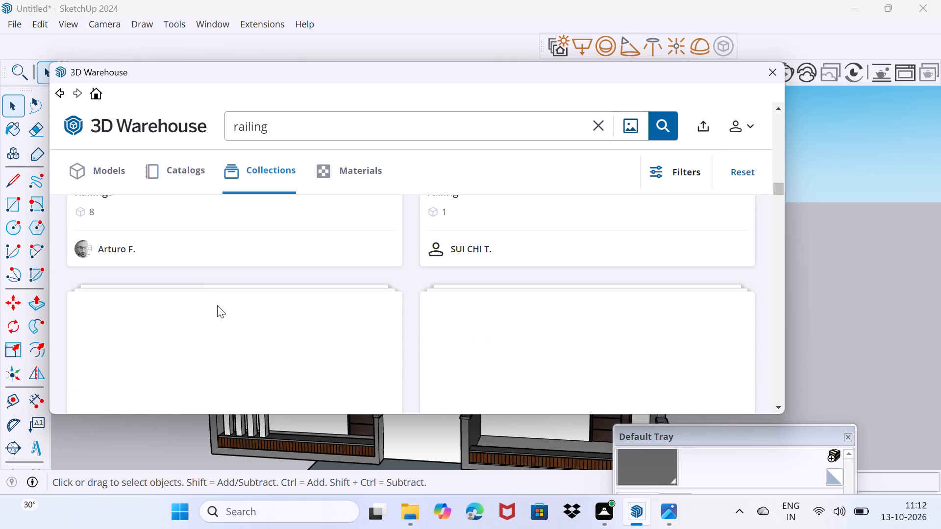
{"action": "scroll", "coordinate": [217, 305], "scroll_direction": "up", "scroll_amount": 5}
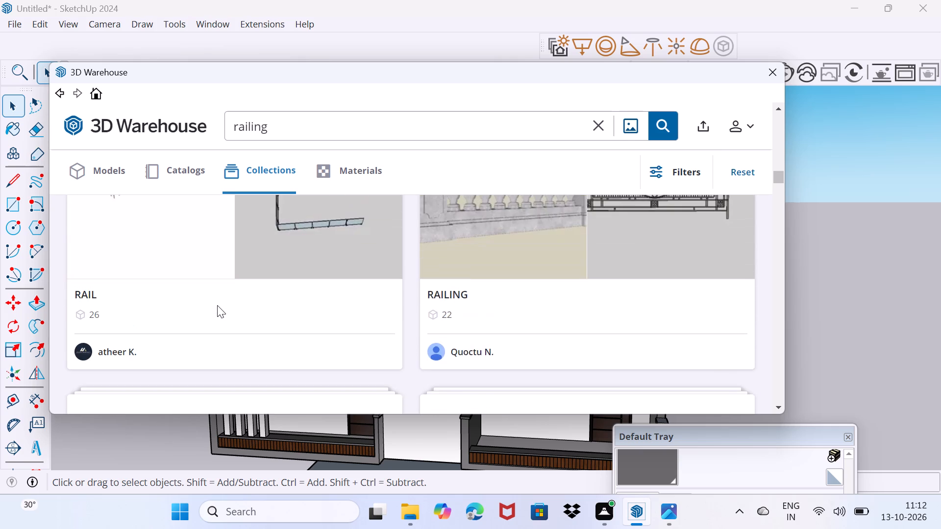
{"action": "scroll", "coordinate": [217, 305], "scroll_direction": "up", "scroll_amount": 3}
{"action": "scroll", "coordinate": [217, 305], "scroll_direction": "down", "scroll_amount": 2}
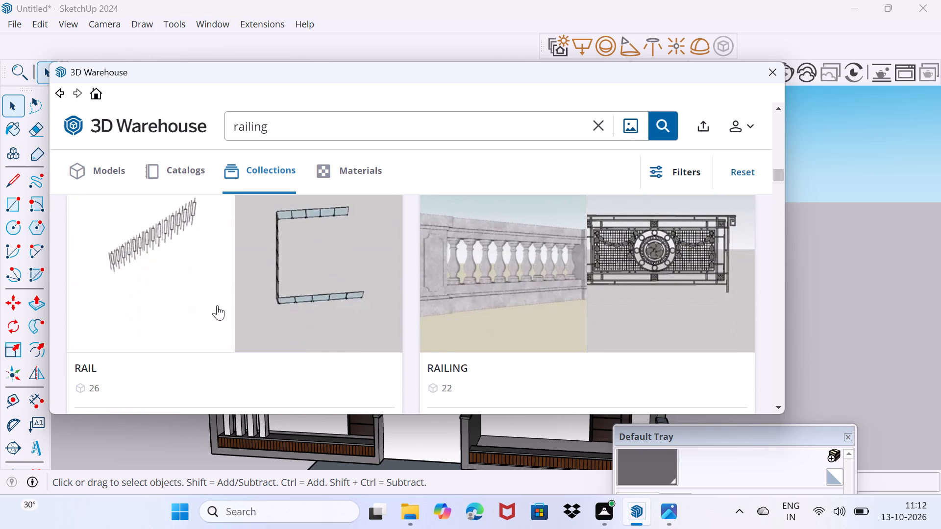
{"action": "scroll", "coordinate": [217, 305], "scroll_direction": "down", "scroll_amount": 6}
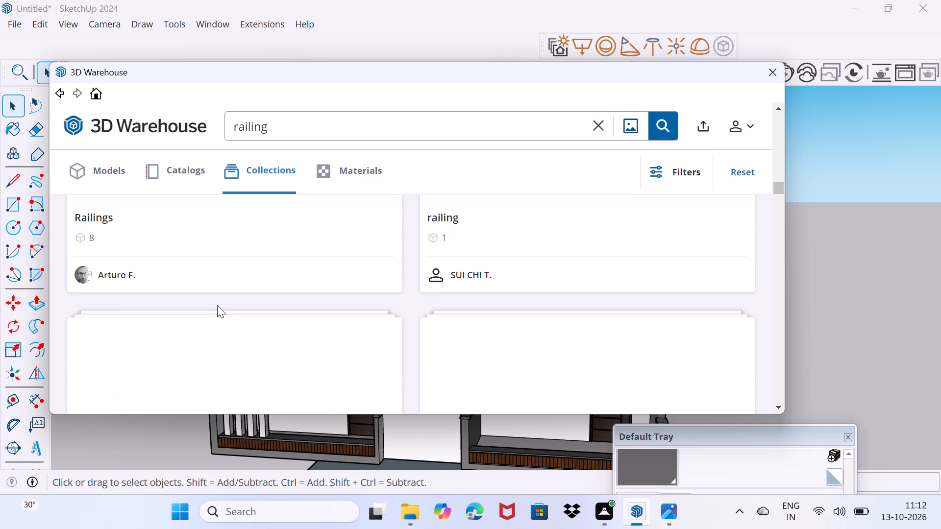
{"action": "scroll", "coordinate": [217, 305], "scroll_direction": "down", "scroll_amount": 4}
{"action": "scroll", "coordinate": [217, 305], "scroll_direction": "up", "scroll_amount": 4}
{"action": "scroll", "coordinate": [217, 305], "scroll_direction": "down", "scroll_amount": 4}
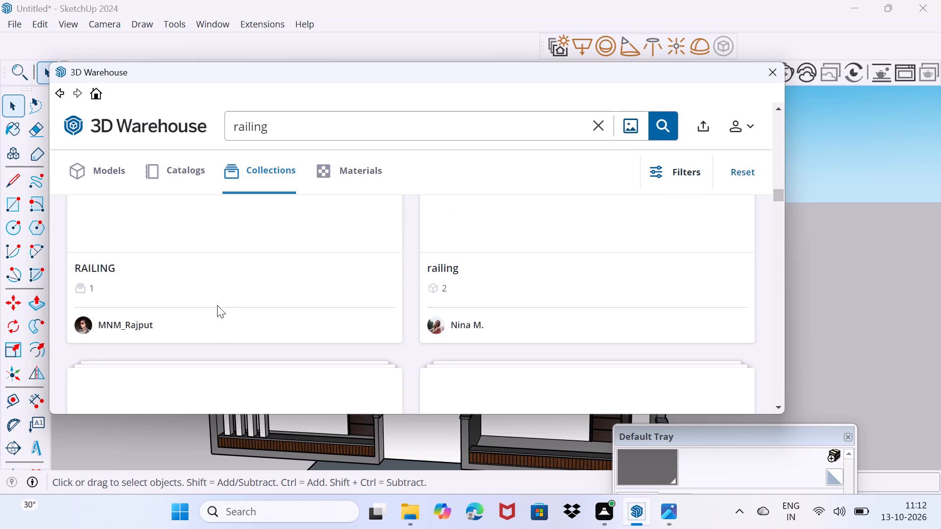
{"action": "scroll", "coordinate": [217, 305], "scroll_direction": "up", "scroll_amount": 4}
{"action": "scroll", "coordinate": [217, 305], "scroll_direction": "down", "scroll_amount": 2}
{"action": "scroll", "coordinate": [217, 305], "scroll_direction": "up", "scroll_amount": 2}
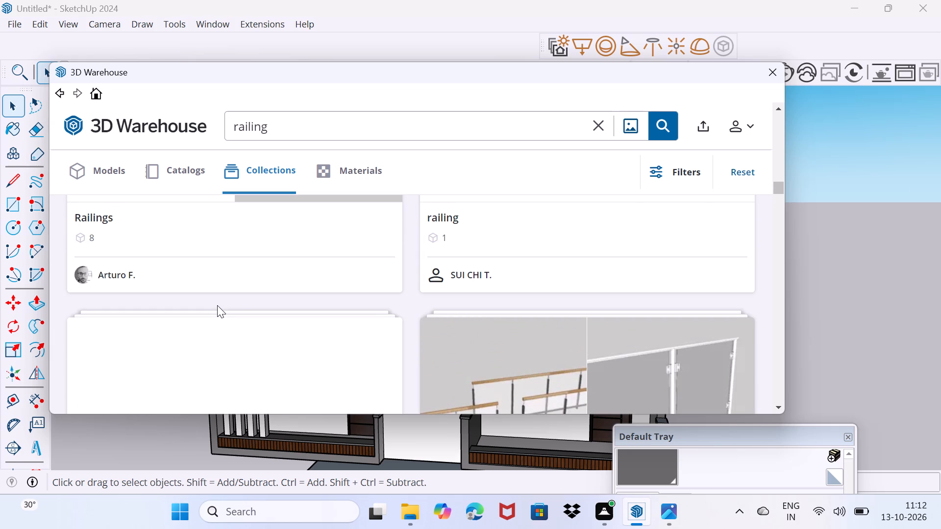
{"action": "scroll", "coordinate": [217, 305], "scroll_direction": "down", "scroll_amount": 3}
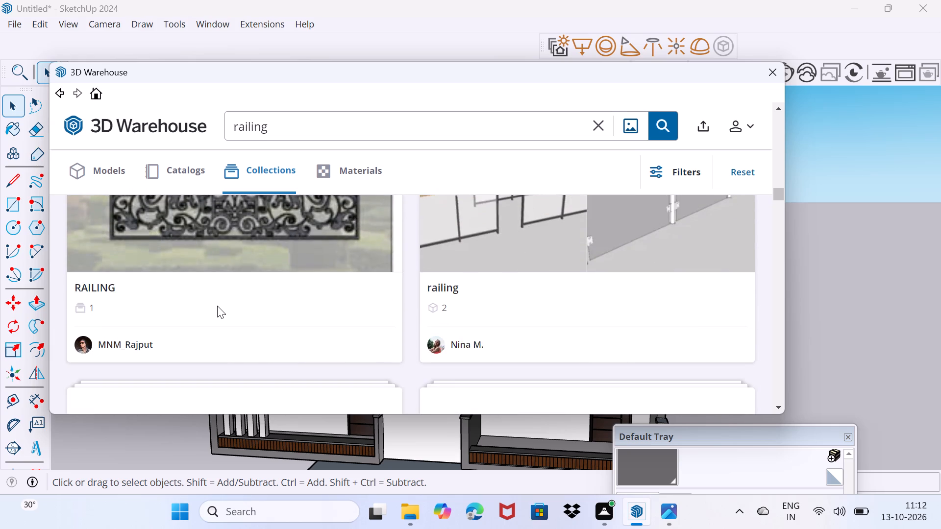
{"action": "scroll", "coordinate": [217, 306], "scroll_direction": "down", "scroll_amount": 2}
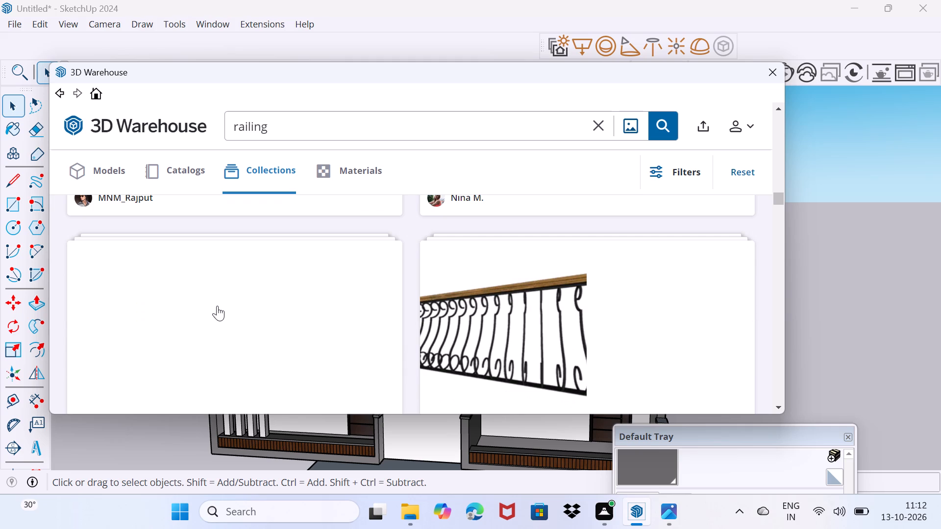
{"action": "scroll", "coordinate": [217, 306], "scroll_direction": "down", "scroll_amount": 2}
{"action": "scroll", "coordinate": [217, 306], "scroll_direction": "up", "scroll_amount": 2}
{"action": "scroll", "coordinate": [217, 306], "scroll_direction": "down", "scroll_amount": 2}
{"action": "scroll", "coordinate": [217, 306], "scroll_direction": "up", "scroll_amount": 2}
{"action": "scroll", "coordinate": [217, 306], "scroll_direction": "down", "scroll_amount": 3}
{"action": "scroll", "coordinate": [217, 306], "scroll_direction": "up", "scroll_amount": 3}
{"action": "scroll", "coordinate": [217, 306], "scroll_direction": "down", "scroll_amount": 3}
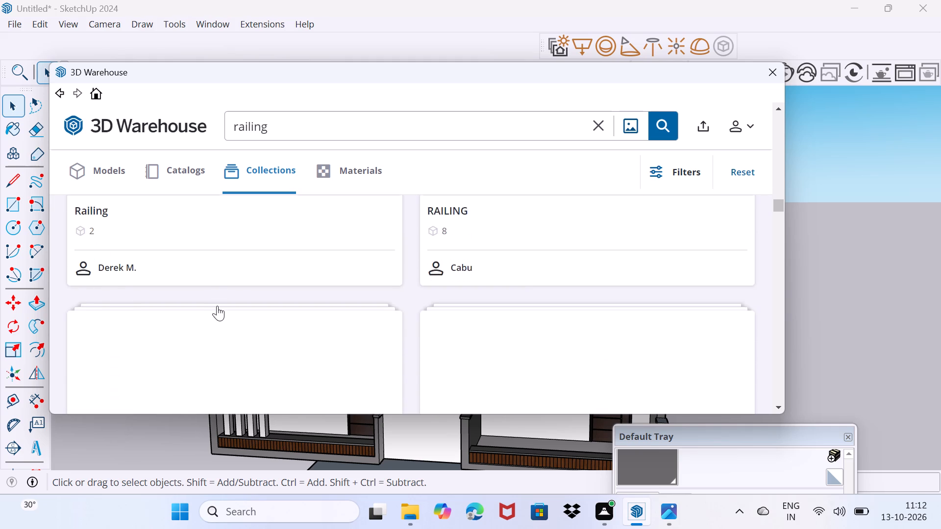
{"action": "scroll", "coordinate": [217, 306], "scroll_direction": "up", "scroll_amount": 3}
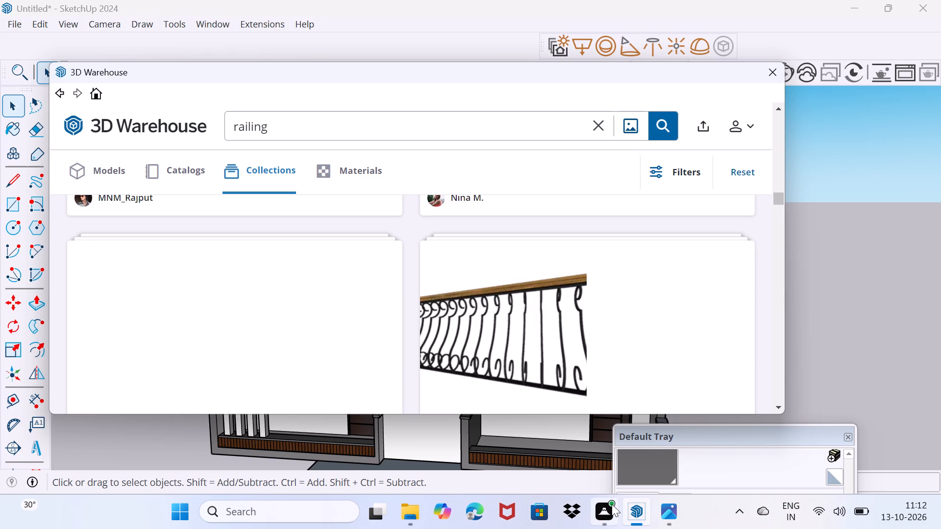
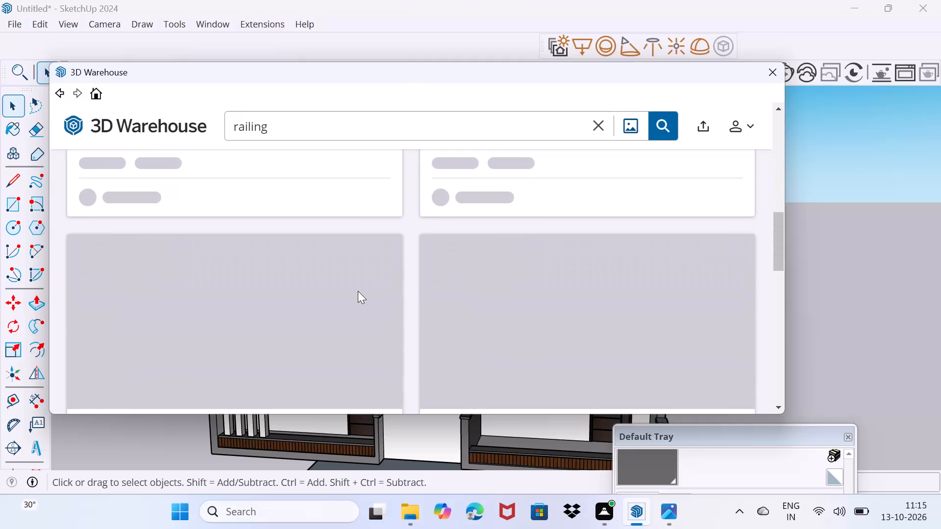
Examine the models in the opened Railing collection for a design that suits the balconies.
{"action": "scroll", "coordinate": [358, 291], "scroll_direction": "down", "scroll_amount": 7}
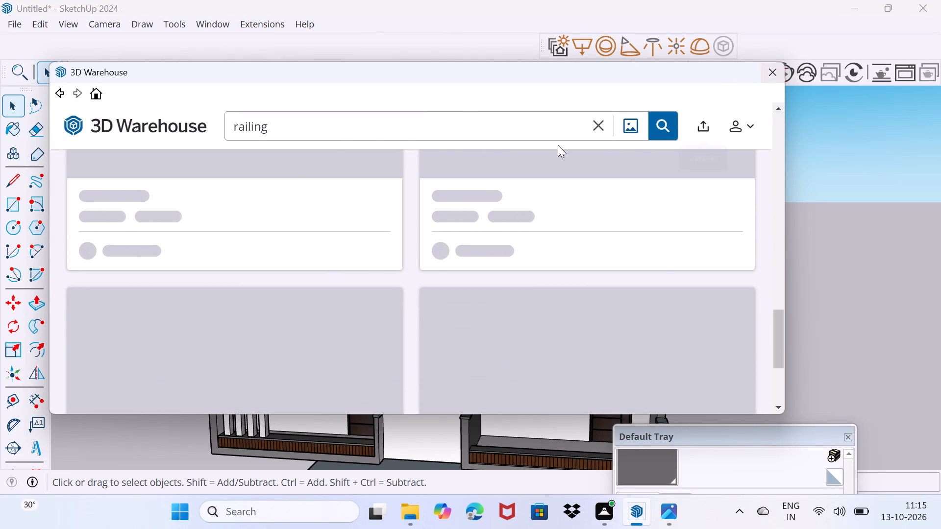
{"action": "scroll", "coordinate": [286, 168], "scroll_direction": "down", "scroll_amount": 1}
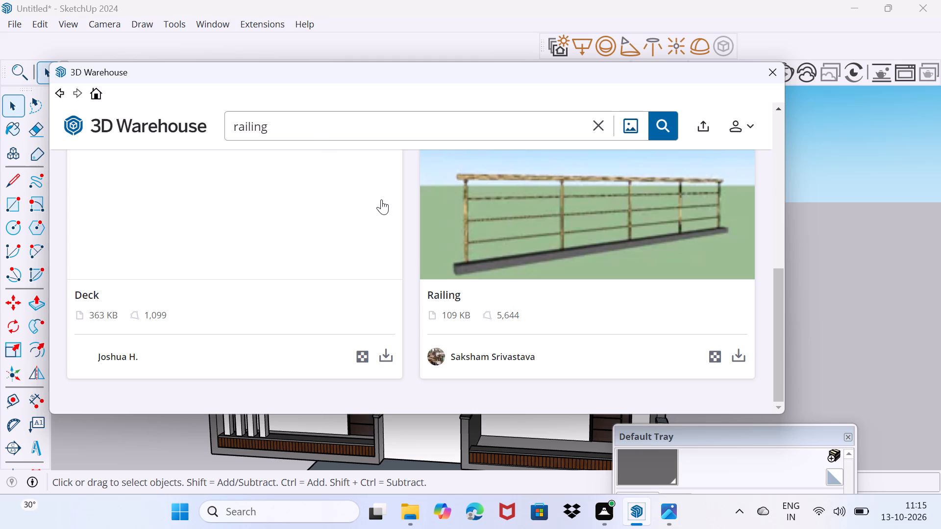
{"action": "scroll", "coordinate": [385, 207], "scroll_direction": "down", "scroll_amount": 3}
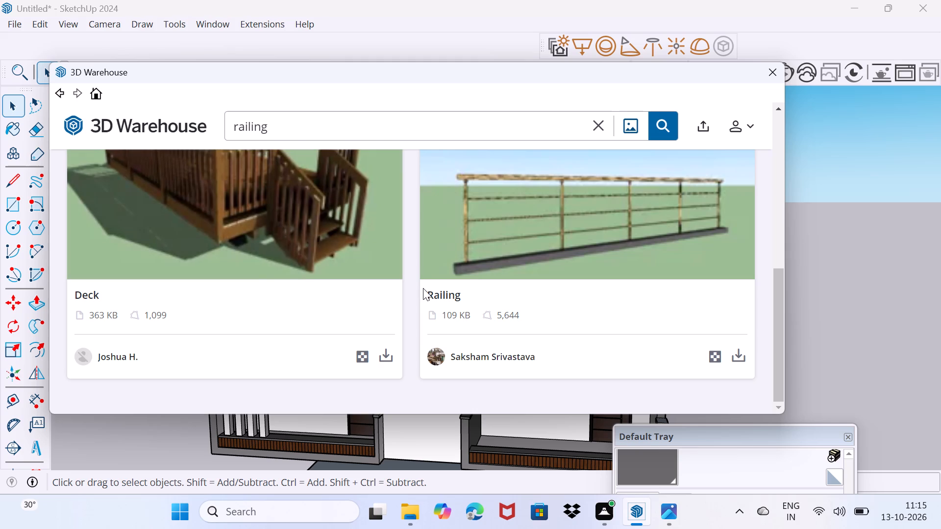
{"action": "scroll", "coordinate": [417, 296], "scroll_direction": "up", "scroll_amount": 3}
{"action": "scroll", "coordinate": [417, 296], "scroll_direction": "down", "scroll_amount": 9}
{"action": "scroll", "coordinate": [417, 294], "scroll_direction": "up", "scroll_amount": 10}
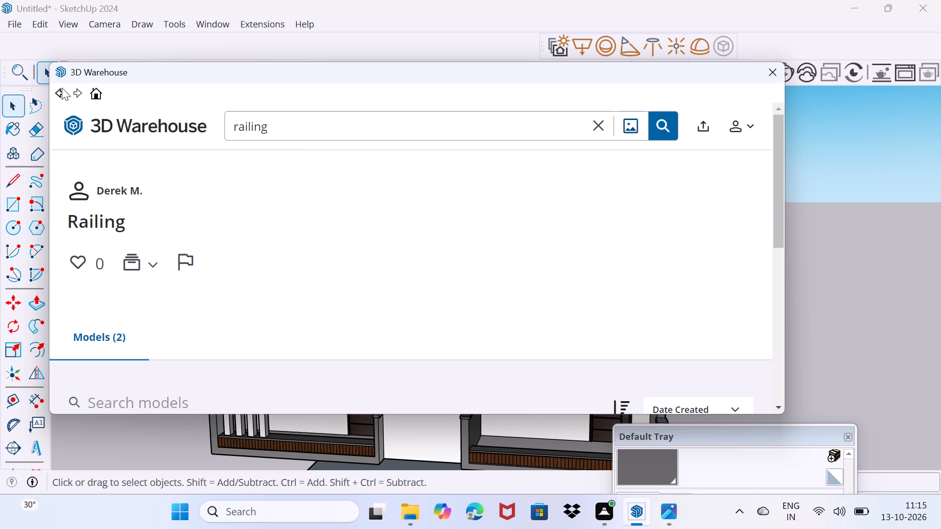
Return to the "railing" collection results and look through more collections for a railing design that suits the balconies.
{"action": "left_click", "coordinate": [59, 95]}
{"action": "scroll", "coordinate": [290, 253], "scroll_direction": "down", "scroll_amount": 4}
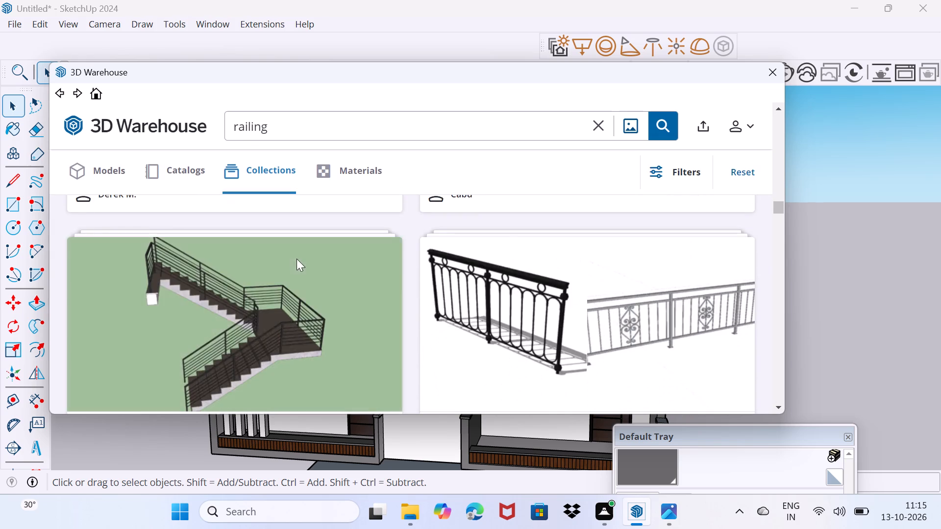
{"action": "scroll", "coordinate": [297, 259], "scroll_direction": "down", "scroll_amount": 5}
{"action": "scroll", "coordinate": [298, 259], "scroll_direction": "up", "scroll_amount": 4}
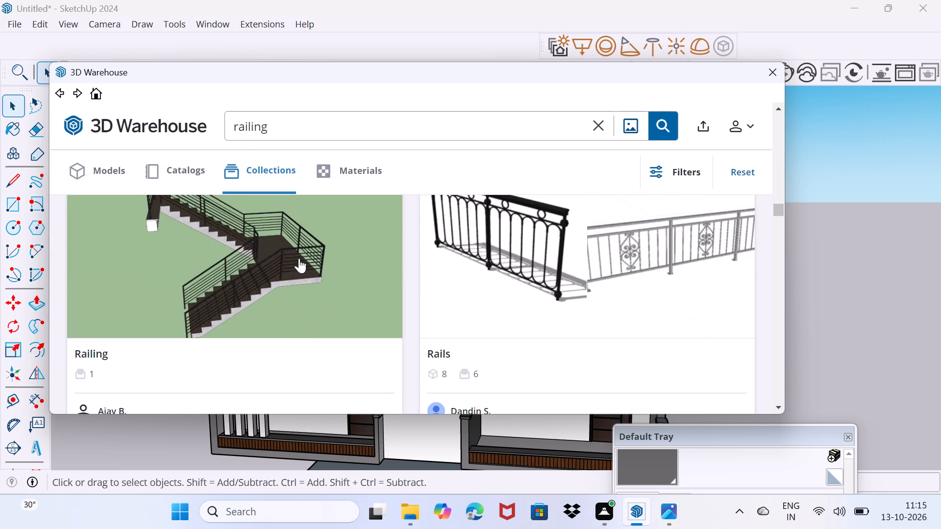
{"action": "scroll", "coordinate": [299, 258], "scroll_direction": "down", "scroll_amount": 7}
{"action": "scroll", "coordinate": [299, 257], "scroll_direction": "up", "scroll_amount": 5}
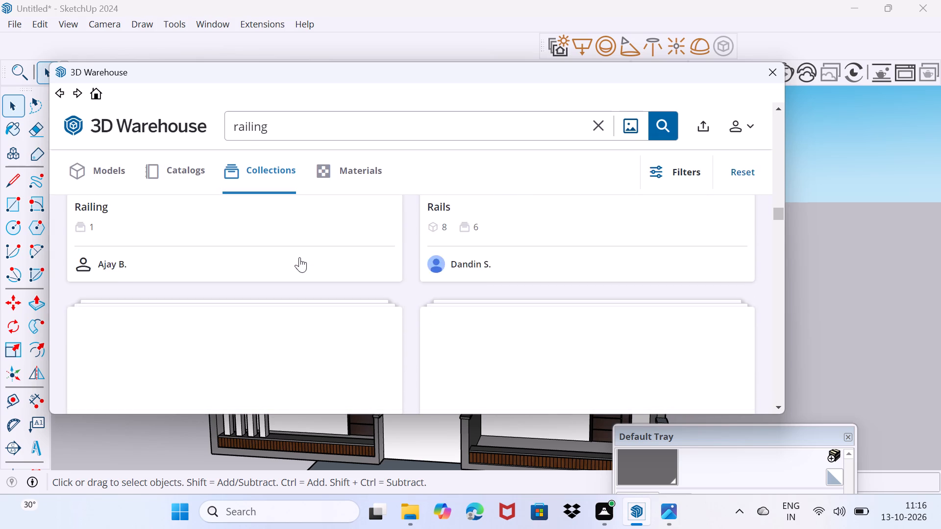
{"action": "scroll", "coordinate": [299, 257], "scroll_direction": "up", "scroll_amount": 16}
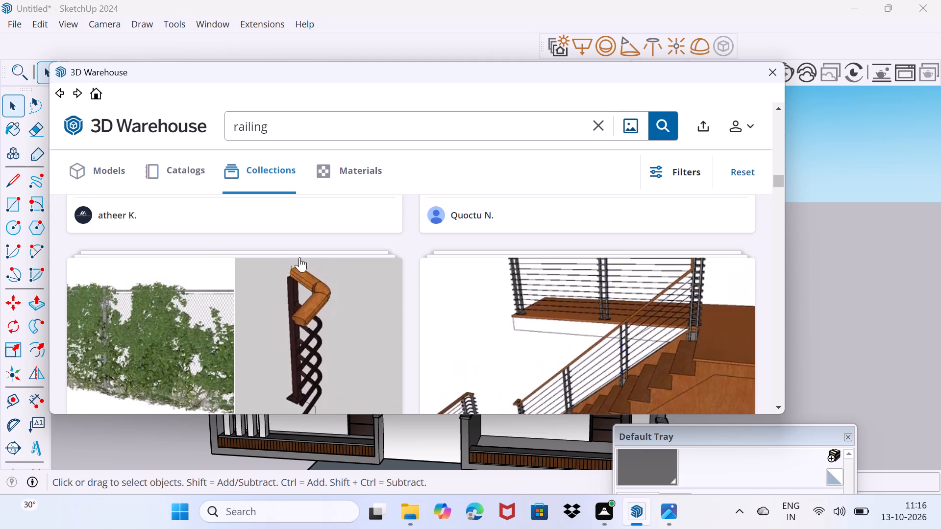
{"action": "scroll", "coordinate": [299, 257], "scroll_direction": "up", "scroll_amount": 11}
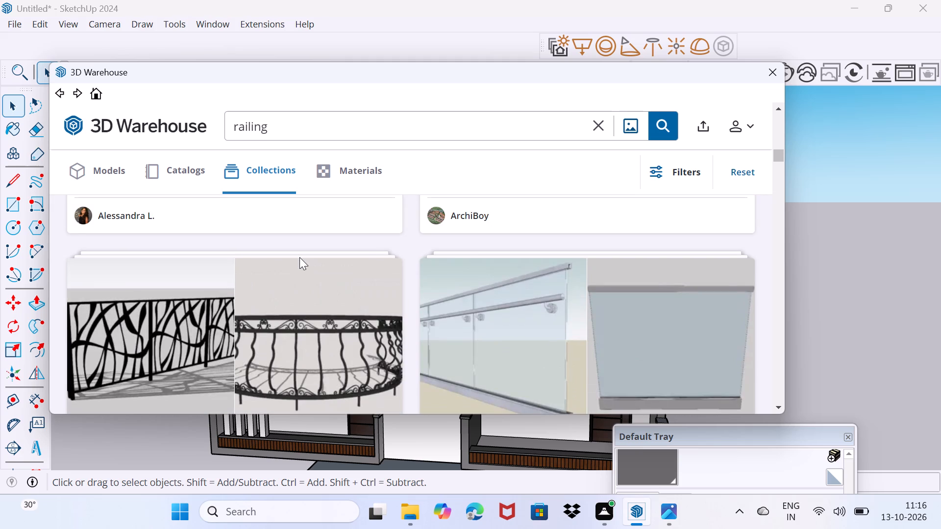
{"action": "scroll", "coordinate": [299, 257], "scroll_direction": "up", "scroll_amount": 14}
{"action": "scroll", "coordinate": [299, 257], "scroll_direction": "down", "scroll_amount": 3}
{"action": "scroll", "coordinate": [299, 257], "scroll_direction": "up", "scroll_amount": 4}
{"action": "scroll", "coordinate": [299, 257], "scroll_direction": "down", "scroll_amount": 3}
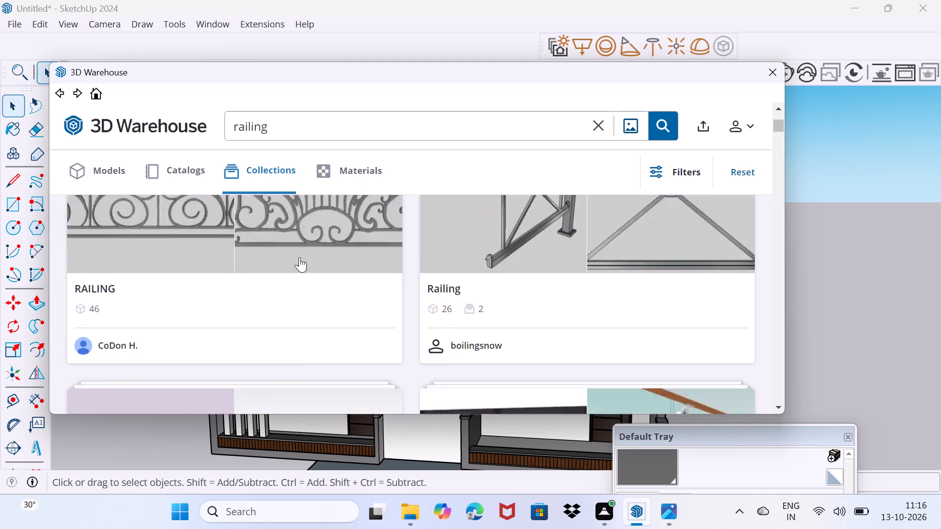
{"action": "scroll", "coordinate": [299, 257], "scroll_direction": "down", "scroll_amount": 2}
{"action": "scroll", "coordinate": [299, 257], "scroll_direction": "up", "scroll_amount": 10}
{"action": "scroll", "coordinate": [299, 257], "scroll_direction": "down", "scroll_amount": 4}
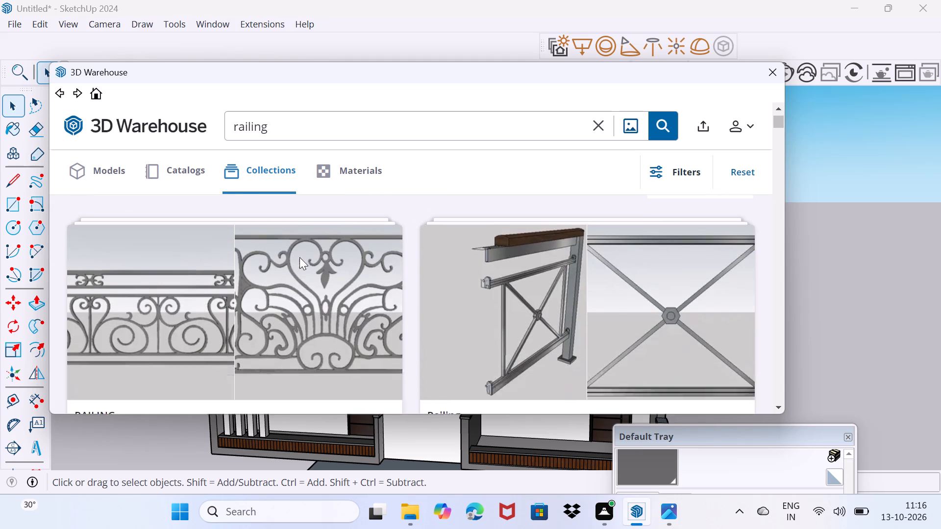
{"action": "scroll", "coordinate": [299, 257], "scroll_direction": "down", "scroll_amount": 17}
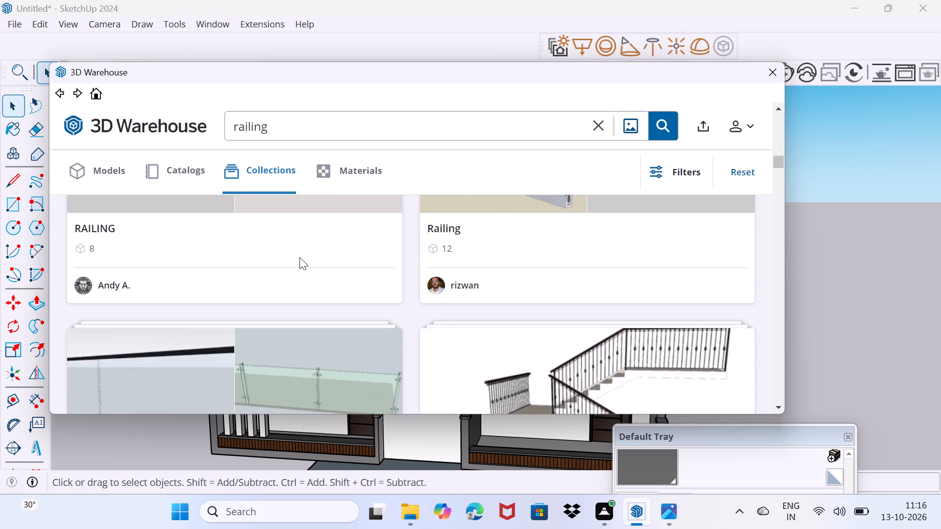
{"action": "scroll", "coordinate": [299, 257], "scroll_direction": "down", "scroll_amount": 17}
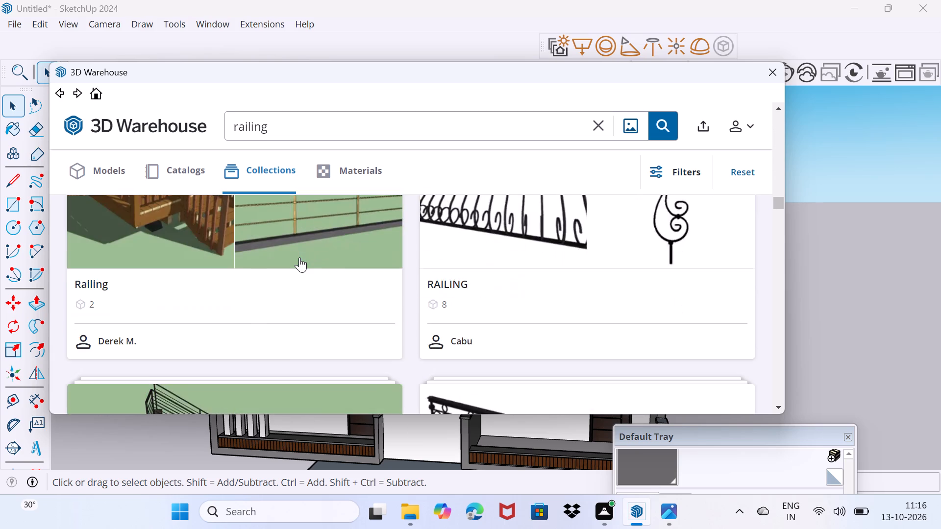
{"action": "scroll", "coordinate": [299, 257], "scroll_direction": "down", "scroll_amount": 5}
{"action": "scroll", "coordinate": [299, 257], "scroll_direction": "up", "scroll_amount": 4}
{"action": "scroll", "coordinate": [299, 257], "scroll_direction": "down", "scroll_amount": 3}
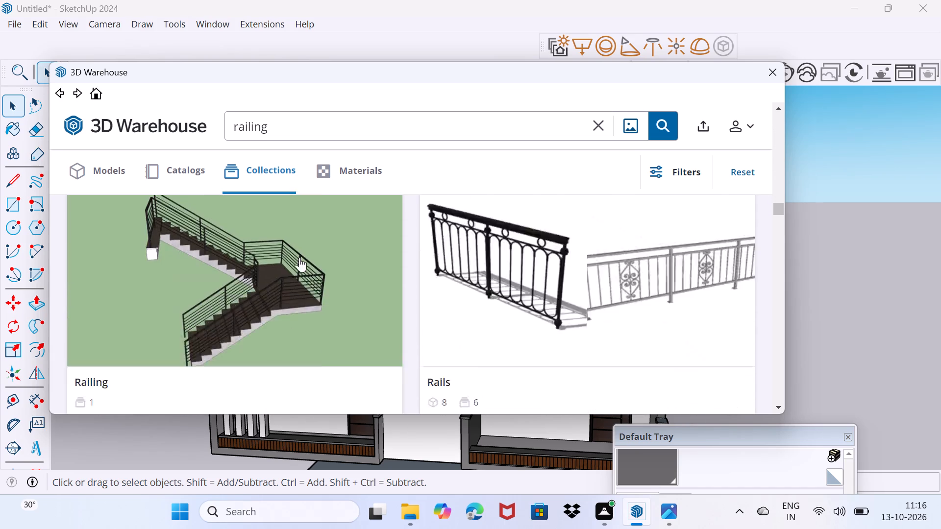
{"action": "scroll", "coordinate": [299, 257], "scroll_direction": "down", "scroll_amount": 2}
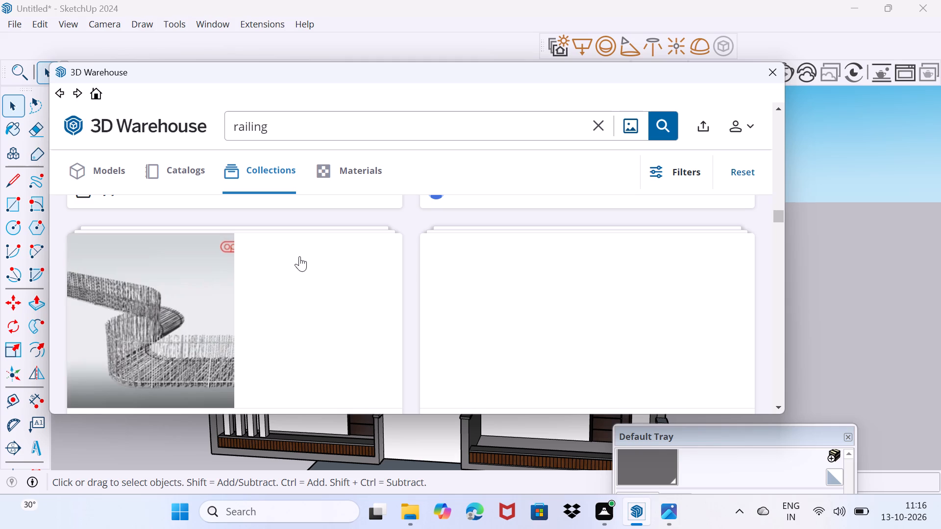
{"action": "scroll", "coordinate": [299, 256], "scroll_direction": "down", "scroll_amount": 3}
{"action": "scroll", "coordinate": [297, 264], "scroll_direction": "up", "scroll_amount": 4}
{"action": "scroll", "coordinate": [297, 264], "scroll_direction": "down", "scroll_amount": 1}
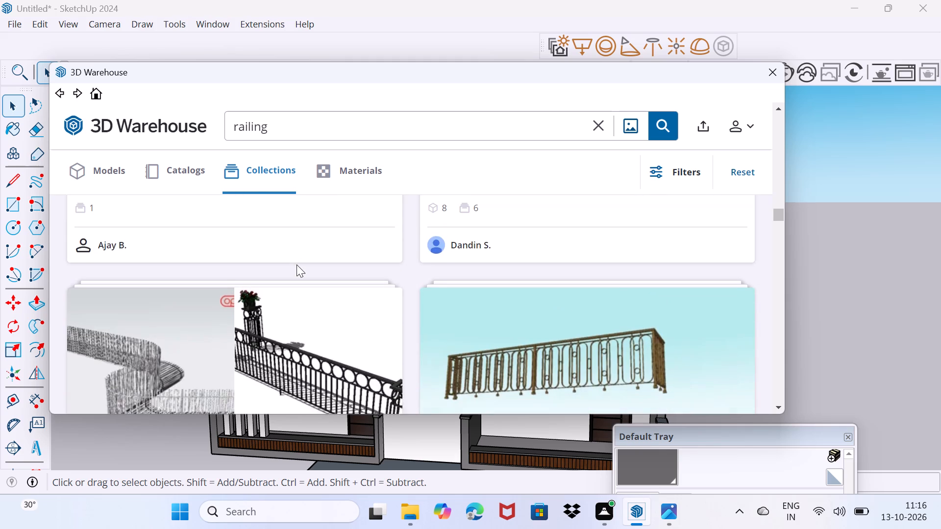
{"action": "scroll", "coordinate": [297, 264], "scroll_direction": "down", "scroll_amount": 4}
{"action": "scroll", "coordinate": [297, 264], "scroll_direction": "up", "scroll_amount": 4}
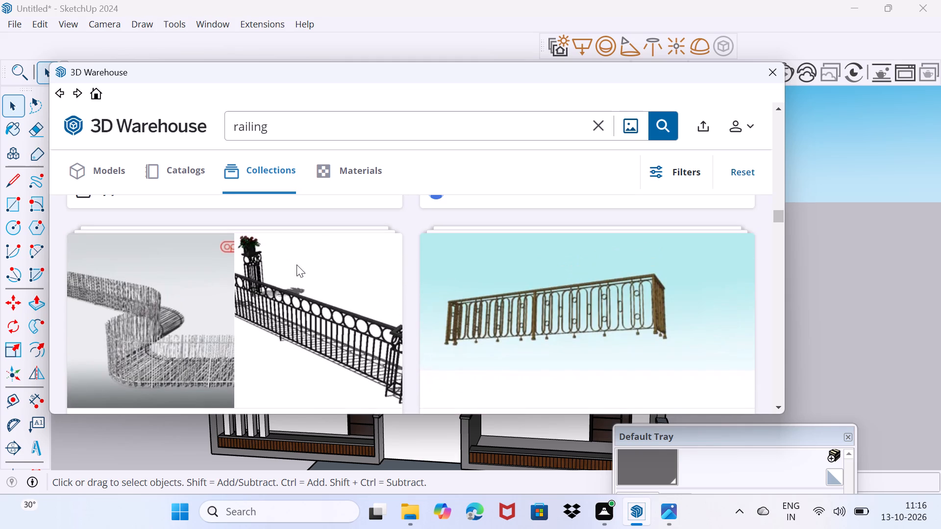
{"action": "scroll", "coordinate": [297, 264], "scroll_direction": "down", "scroll_amount": 2}
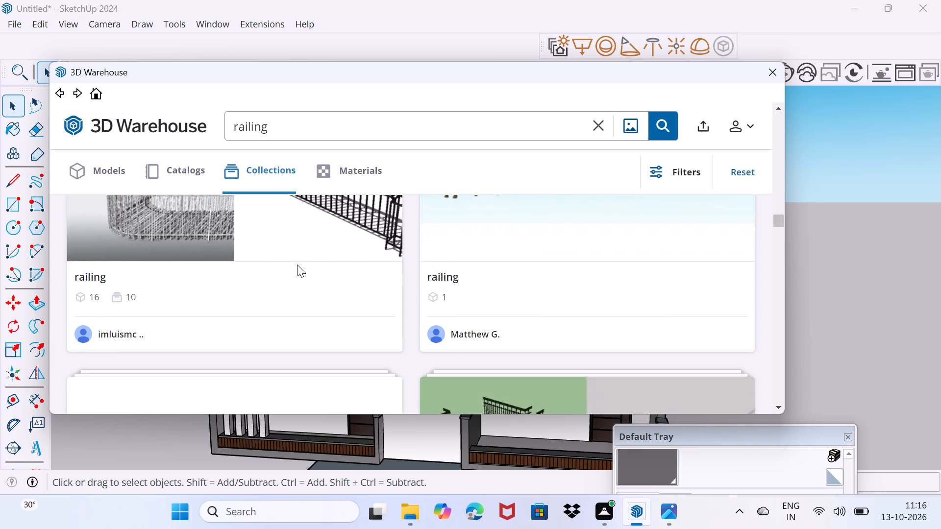
{"action": "scroll", "coordinate": [298, 264], "scroll_direction": "down", "scroll_amount": 3}
{"action": "scroll", "coordinate": [300, 267], "scroll_direction": "up", "scroll_amount": 2}
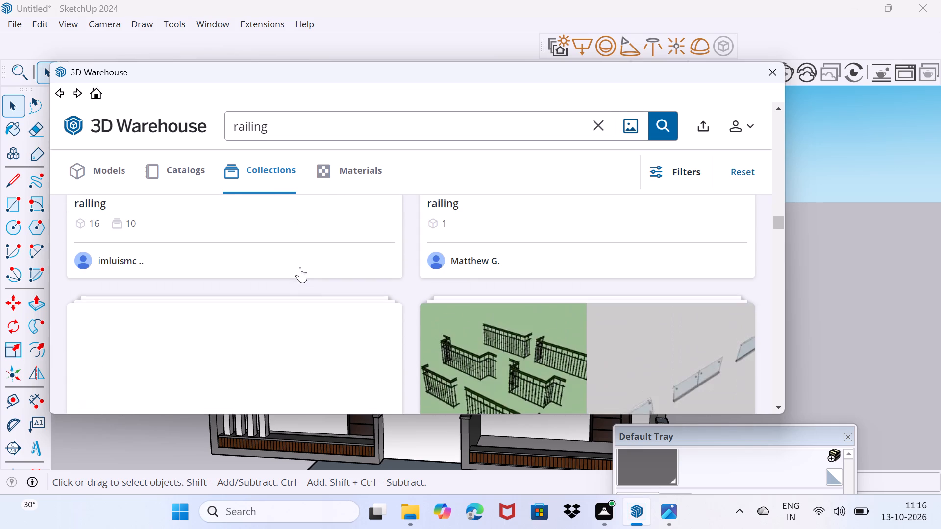
{"action": "scroll", "coordinate": [300, 266], "scroll_direction": "down", "scroll_amount": 4}
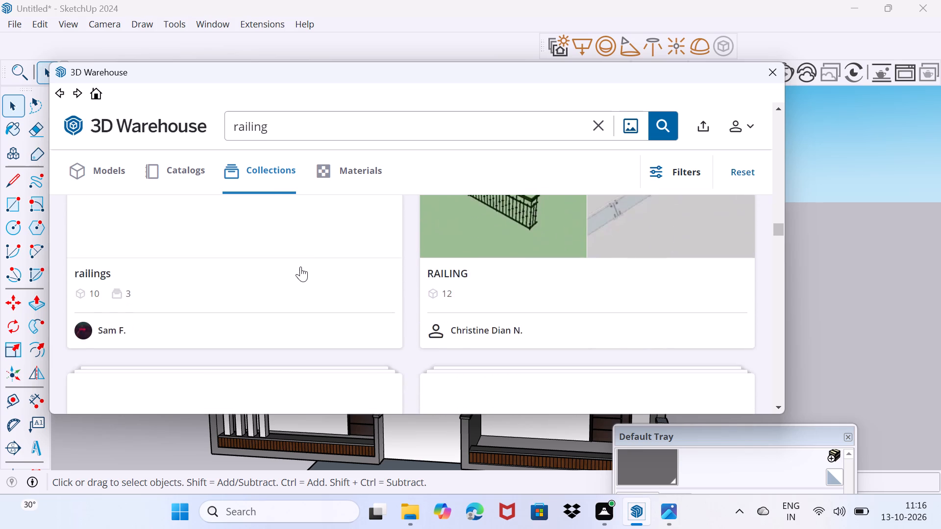
{"action": "scroll", "coordinate": [300, 266], "scroll_direction": "up", "scroll_amount": 5}
{"action": "scroll", "coordinate": [300, 266], "scroll_direction": "down", "scroll_amount": 6}
{"action": "scroll", "coordinate": [300, 266], "scroll_direction": "up", "scroll_amount": 5}
{"action": "scroll", "coordinate": [300, 266], "scroll_direction": "down", "scroll_amount": 6}
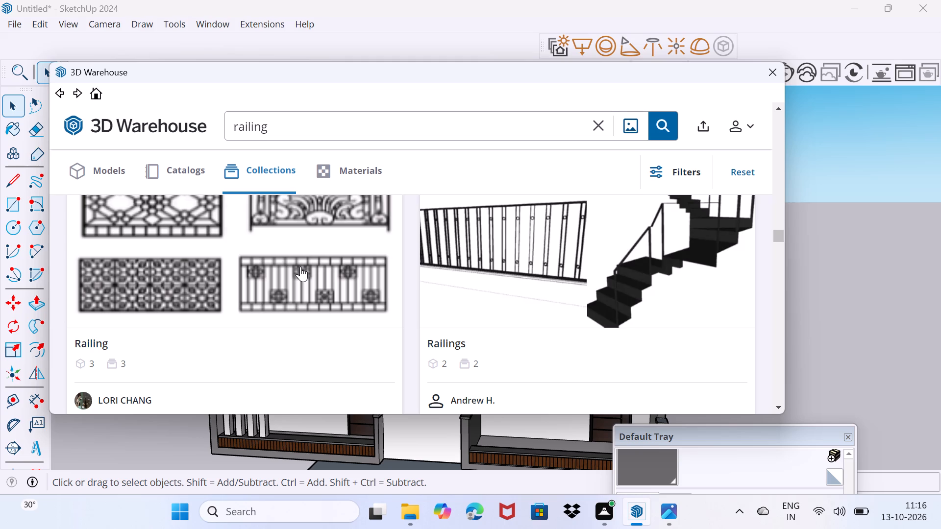
{"action": "scroll", "coordinate": [281, 304], "scroll_direction": "down", "scroll_amount": 5}
{"action": "scroll", "coordinate": [288, 305], "scroll_direction": "up", "scroll_amount": 4}
{"action": "scroll", "coordinate": [292, 303], "scroll_direction": "down", "scroll_amount": 4}
{"action": "scroll", "coordinate": [292, 303], "scroll_direction": "up", "scroll_amount": 4}
{"action": "scroll", "coordinate": [292, 303], "scroll_direction": "down", "scroll_amount": 5}
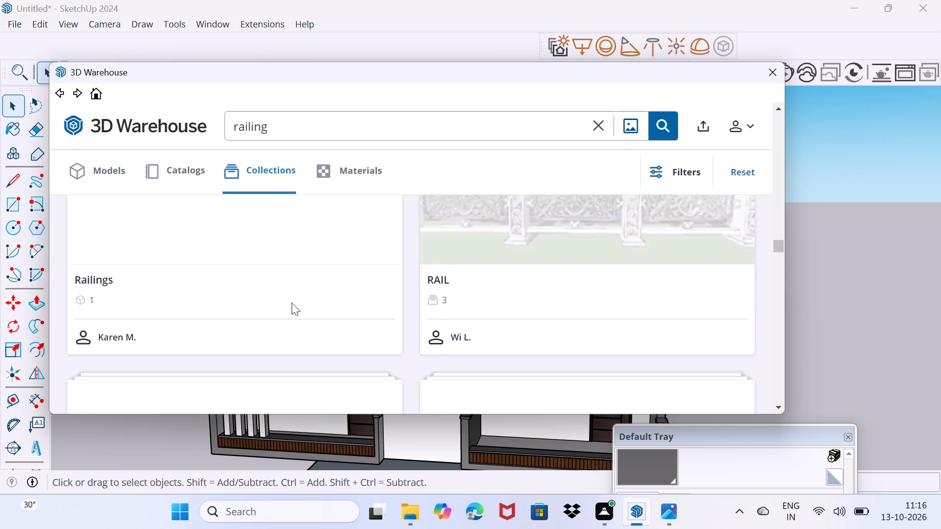
{"action": "scroll", "coordinate": [292, 303], "scroll_direction": "up", "scroll_amount": 10}
{"action": "scroll", "coordinate": [292, 303], "scroll_direction": "down", "scroll_amount": 9}
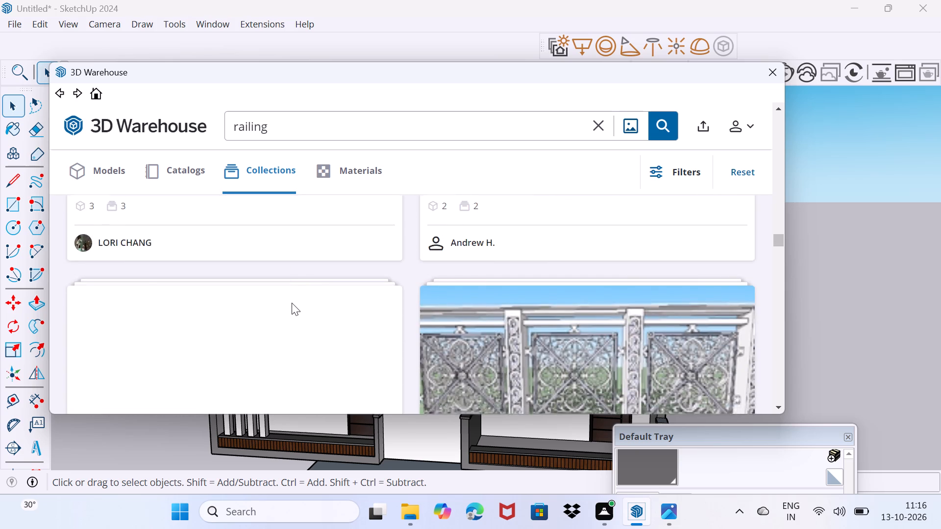
{"action": "scroll", "coordinate": [292, 303], "scroll_direction": "down", "scroll_amount": 17}
{"action": "scroll", "coordinate": [293, 303], "scroll_direction": "down", "scroll_amount": 4}
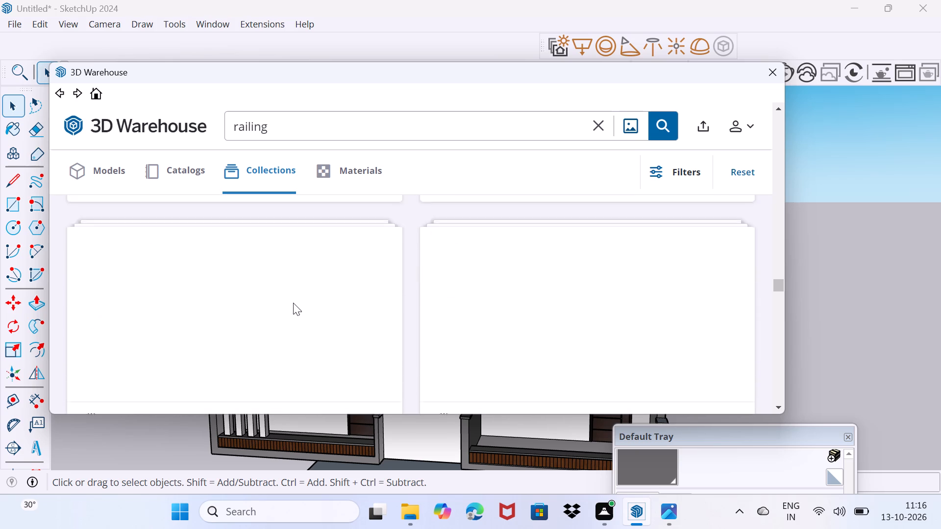
{"action": "scroll", "coordinate": [293, 303], "scroll_direction": "down", "scroll_amount": 18}
{"action": "scroll", "coordinate": [294, 303], "scroll_direction": "down", "scroll_amount": 6}
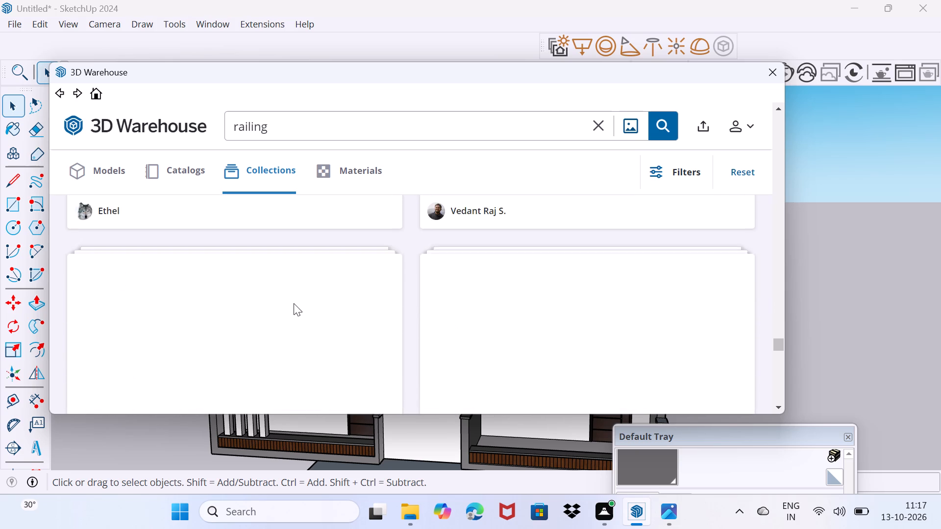
{"action": "scroll", "coordinate": [294, 303], "scroll_direction": "down", "scroll_amount": 11}
{"action": "scroll", "coordinate": [294, 303], "scroll_direction": "up", "scroll_amount": 7}
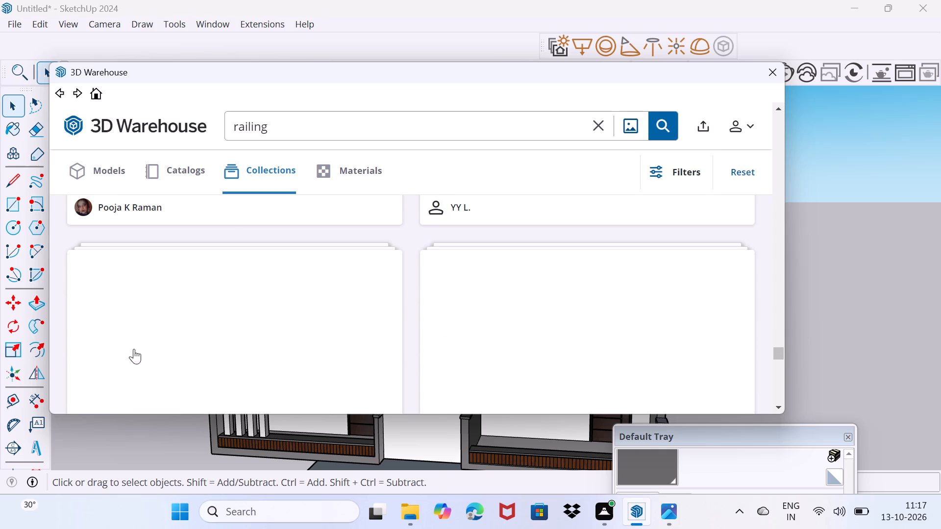
{"action": "scroll", "coordinate": [136, 358], "scroll_direction": "up", "scroll_amount": 18}
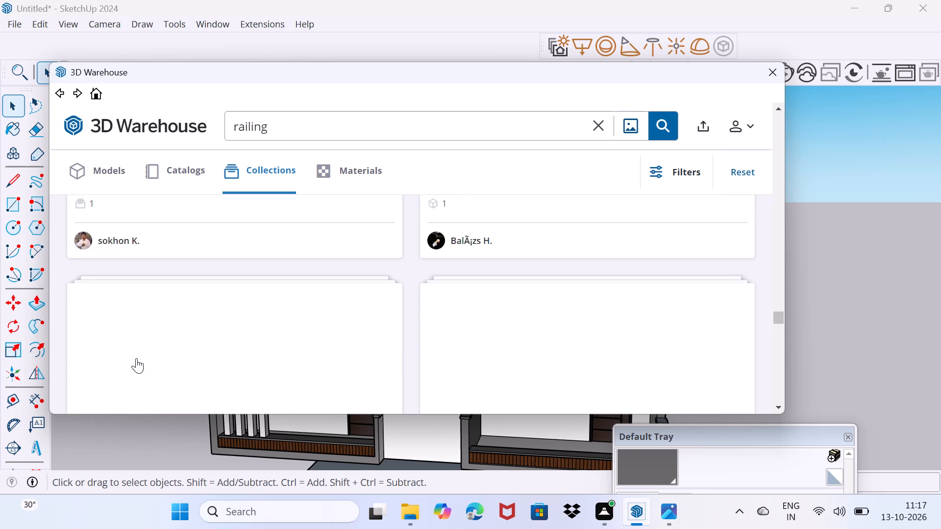
{"action": "scroll", "coordinate": [136, 358], "scroll_direction": "up", "scroll_amount": 12}
{"action": "scroll", "coordinate": [136, 358], "scroll_direction": "up", "scroll_amount": 13}
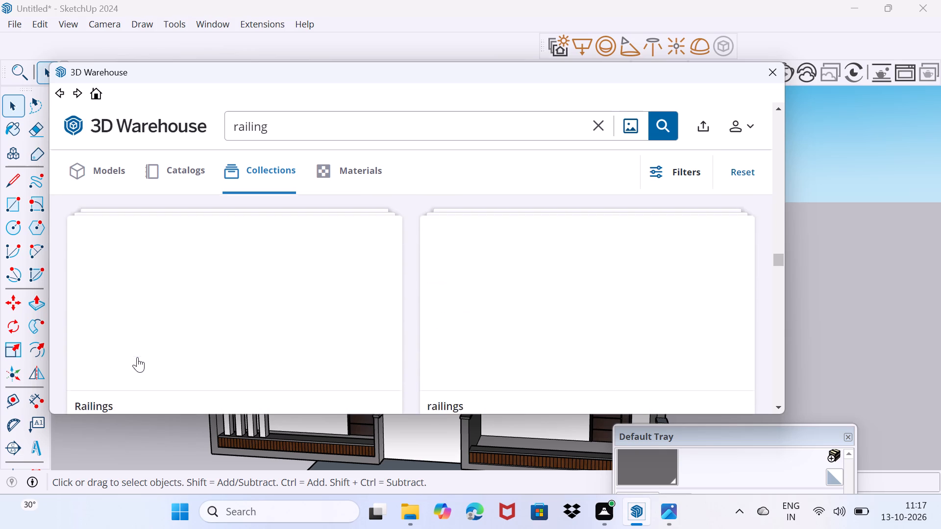
{"action": "scroll", "coordinate": [137, 357], "scroll_direction": "up", "scroll_amount": 18}
{"action": "scroll", "coordinate": [137, 357], "scroll_direction": "up", "scroll_amount": 7}
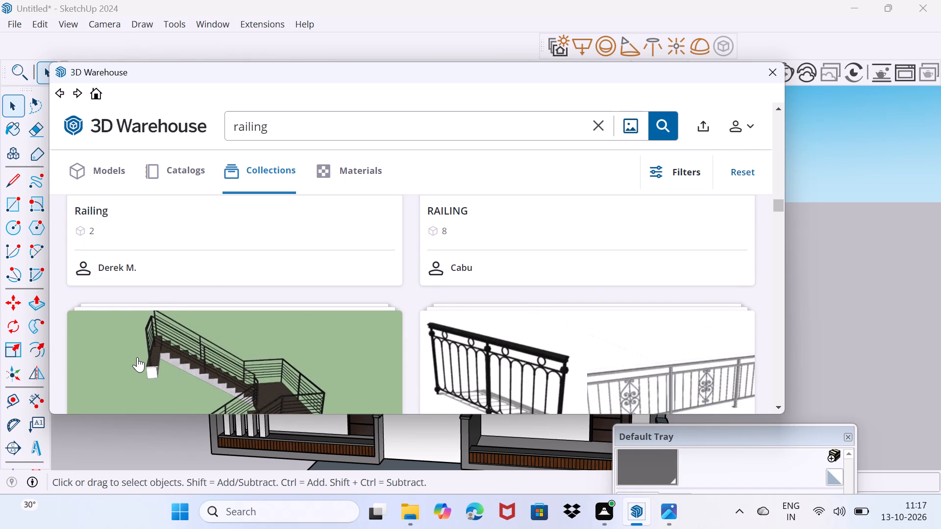
{"action": "scroll", "coordinate": [137, 357], "scroll_direction": "down", "scroll_amount": 5}
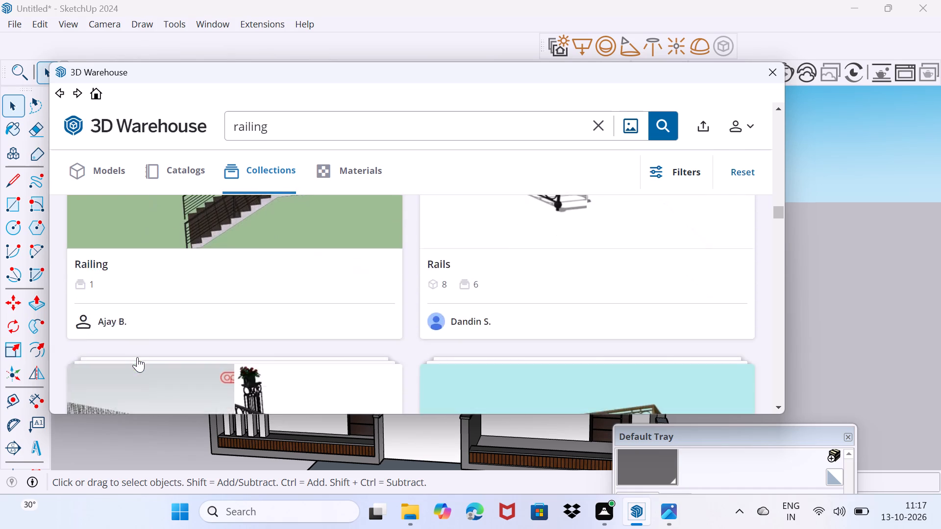
{"action": "scroll", "coordinate": [137, 357], "scroll_direction": "up", "scroll_amount": 5}
Switch the "railing" search back to Models and look through the results for a design that suits the balconies.
{"action": "left_click", "coordinate": [97, 186]}
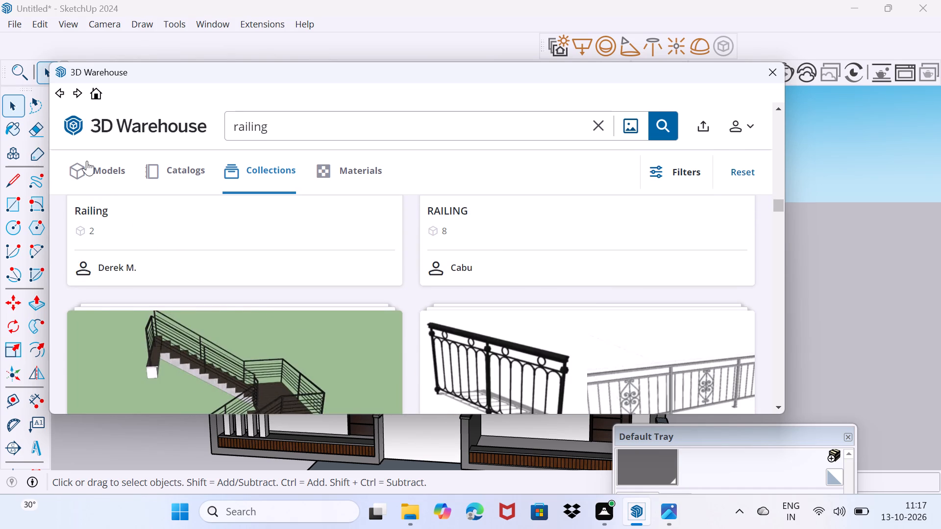
{"action": "left_click", "coordinate": [87, 161]}
{"action": "scroll", "coordinate": [180, 254], "scroll_direction": "down", "scroll_amount": 5}
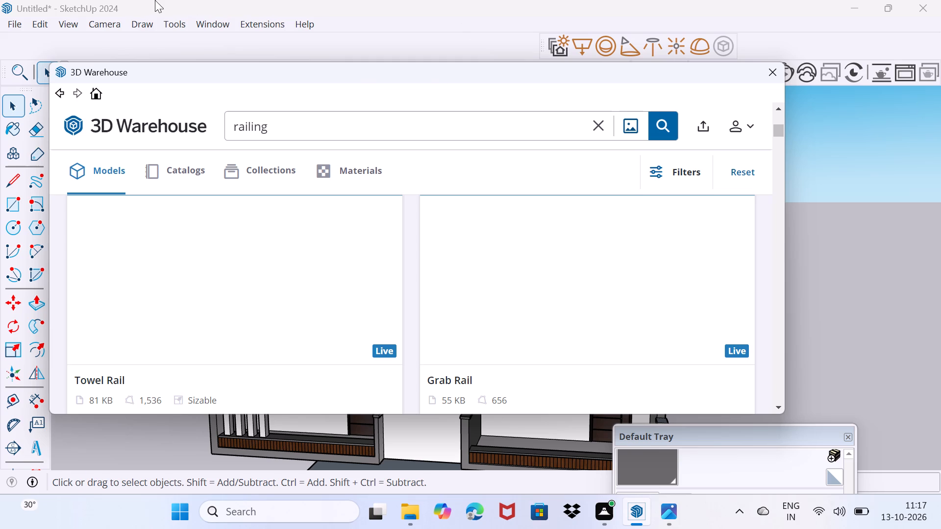
{"action": "scroll", "coordinate": [426, 144], "scroll_direction": "down", "scroll_amount": 4}
{"action": "scroll", "coordinate": [280, 297], "scroll_direction": "up", "scroll_amount": 6}
{"action": "scroll", "coordinate": [278, 242], "scroll_direction": "up", "scroll_amount": 5}
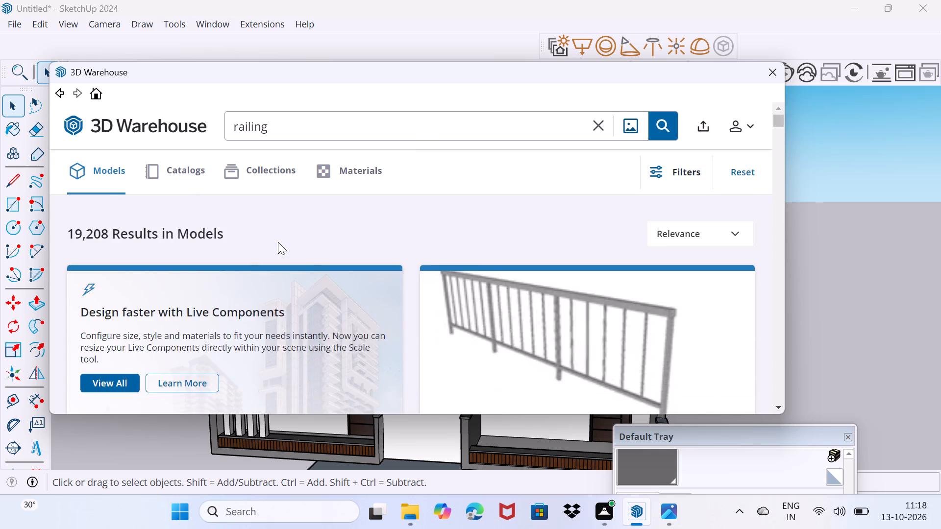
{"action": "scroll", "coordinate": [278, 242], "scroll_direction": "down", "scroll_amount": 4}
{"action": "scroll", "coordinate": [279, 247], "scroll_direction": "up", "scroll_amount": 3}
{"action": "scroll", "coordinate": [279, 247], "scroll_direction": "down", "scroll_amount": 4}
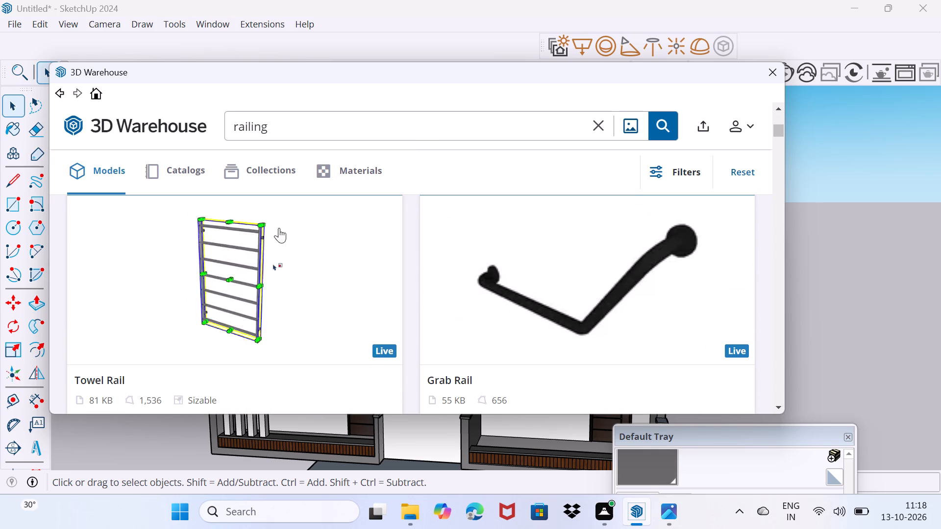
{"action": "scroll", "coordinate": [520, 307], "scroll_direction": "down", "scroll_amount": 4}
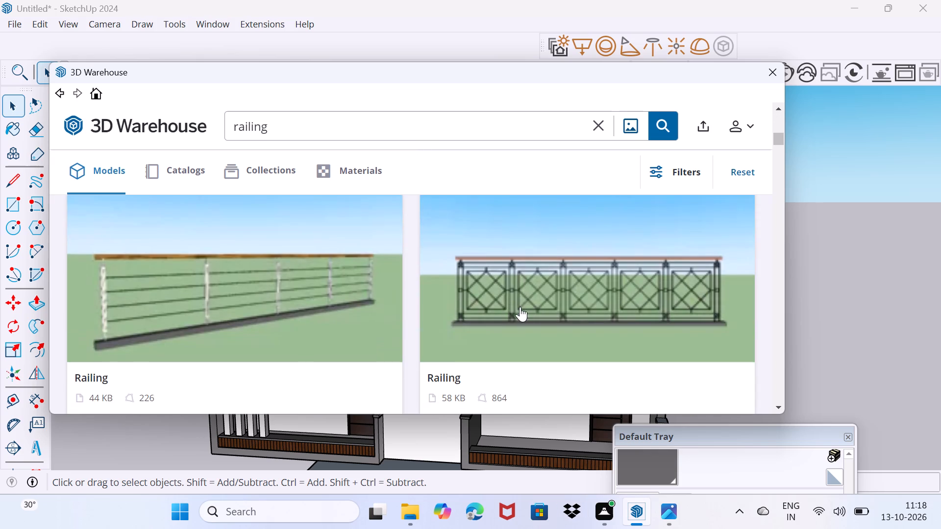
{"action": "scroll", "coordinate": [520, 307], "scroll_direction": "down", "scroll_amount": 4}
{"action": "scroll", "coordinate": [520, 307], "scroll_direction": "up", "scroll_amount": 4}
{"action": "scroll", "coordinate": [520, 307], "scroll_direction": "down", "scroll_amount": 5}
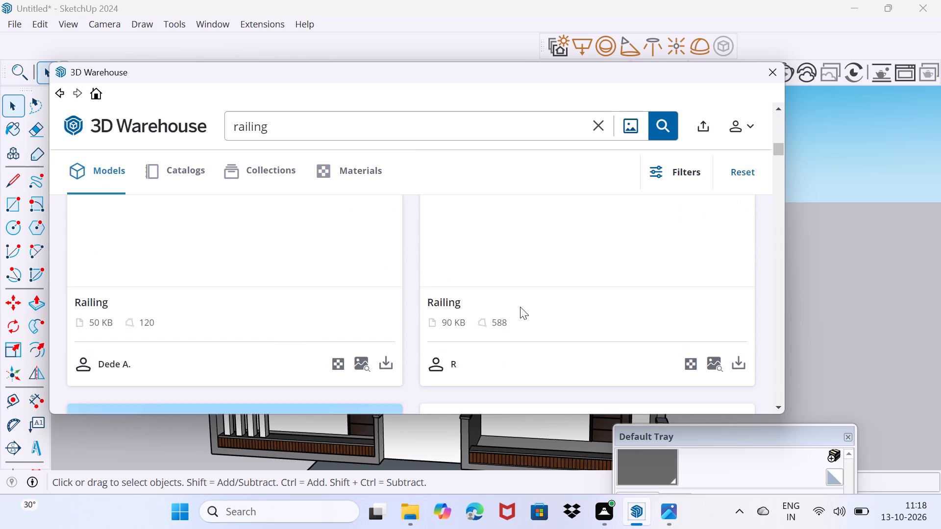
{"action": "scroll", "coordinate": [520, 307], "scroll_direction": "down", "scroll_amount": 8}
{"action": "scroll", "coordinate": [520, 307], "scroll_direction": "up", "scroll_amount": 5}
{"action": "scroll", "coordinate": [520, 307], "scroll_direction": "down", "scroll_amount": 5}
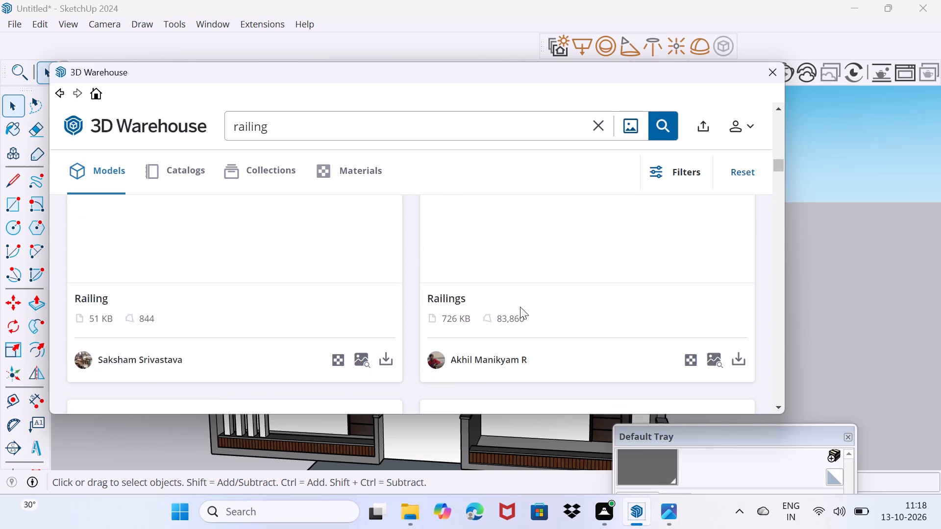
{"action": "scroll", "coordinate": [520, 307], "scroll_direction": "up", "scroll_amount": 5}
{"action": "scroll", "coordinate": [520, 307], "scroll_direction": "down", "scroll_amount": 16}
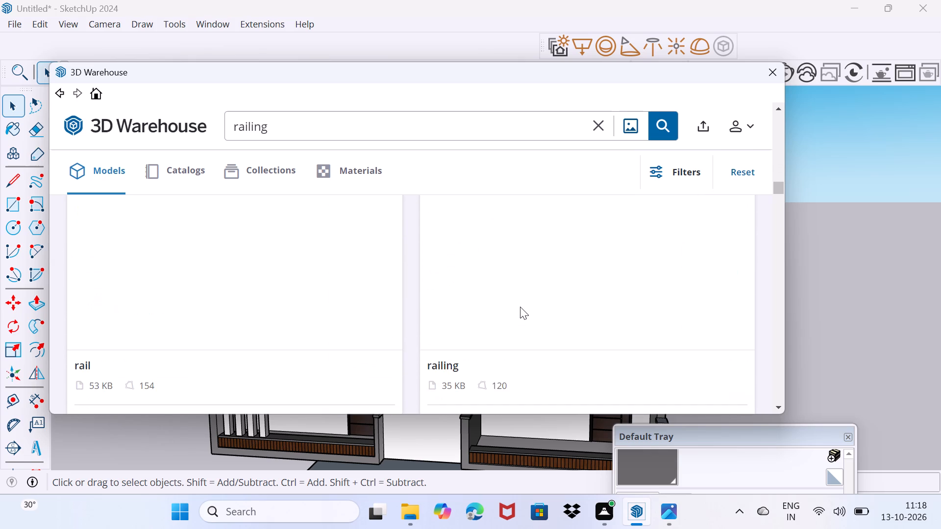
{"action": "scroll", "coordinate": [520, 307], "scroll_direction": "down", "scroll_amount": 15}
{"action": "scroll", "coordinate": [520, 307], "scroll_direction": "up", "scroll_amount": 5}
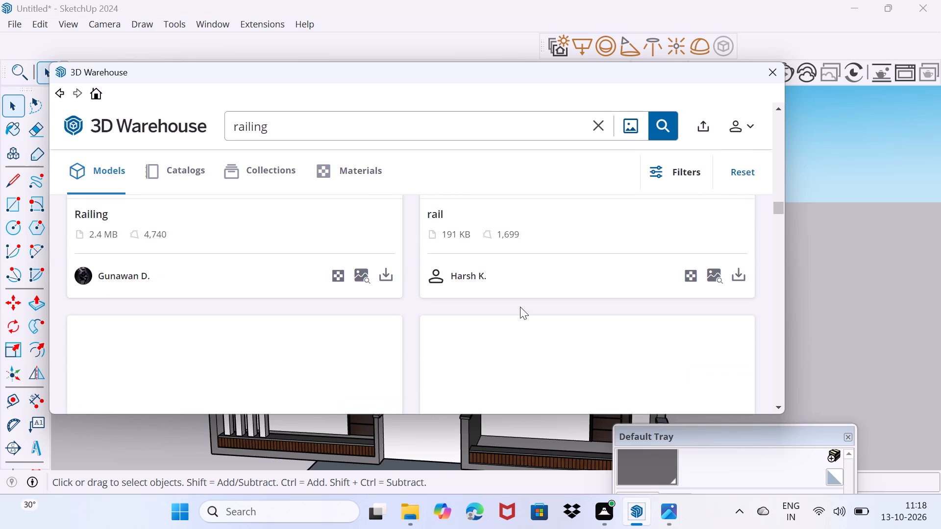
{"action": "scroll", "coordinate": [520, 307], "scroll_direction": "down", "scroll_amount": 16}
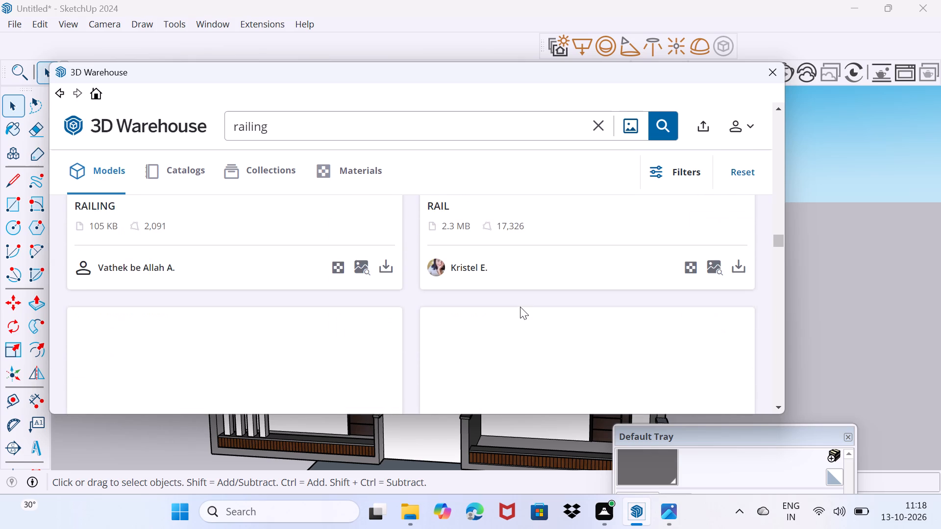
{"action": "scroll", "coordinate": [520, 307], "scroll_direction": "down", "scroll_amount": 5}
{"action": "scroll", "coordinate": [520, 307], "scroll_direction": "up", "scroll_amount": 4}
{"action": "scroll", "coordinate": [520, 307], "scroll_direction": "down", "scroll_amount": 11}
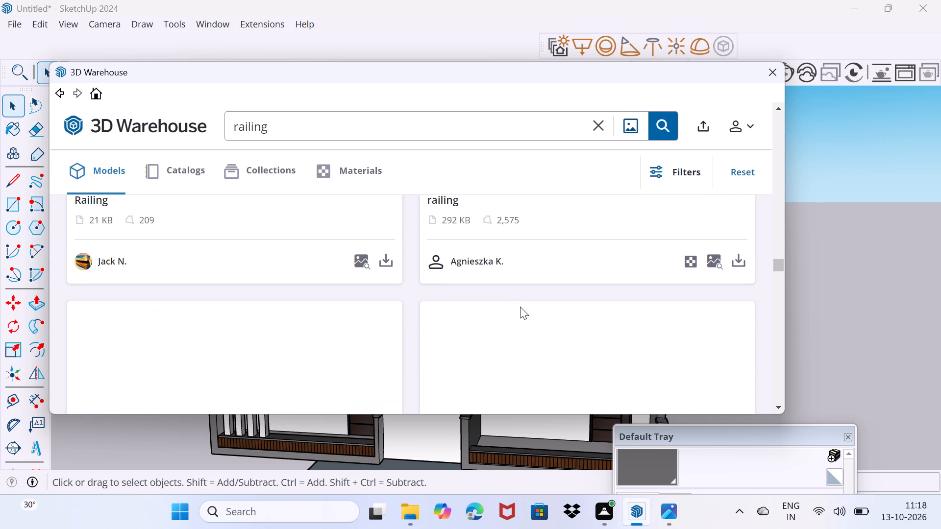
{"action": "scroll", "coordinate": [520, 307], "scroll_direction": "down", "scroll_amount": 9}
{"action": "scroll", "coordinate": [520, 307], "scroll_direction": "up", "scroll_amount": 9}
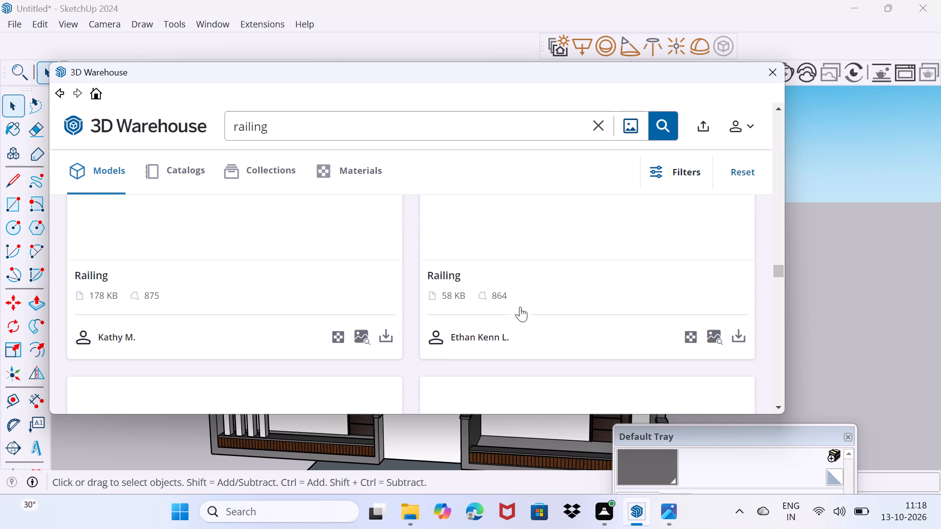
Go back over the railing models already passed to compare the designs, and leave 3D Warehouse.
{"action": "scroll", "coordinate": [520, 307], "scroll_direction": "up", "scroll_amount": 18}
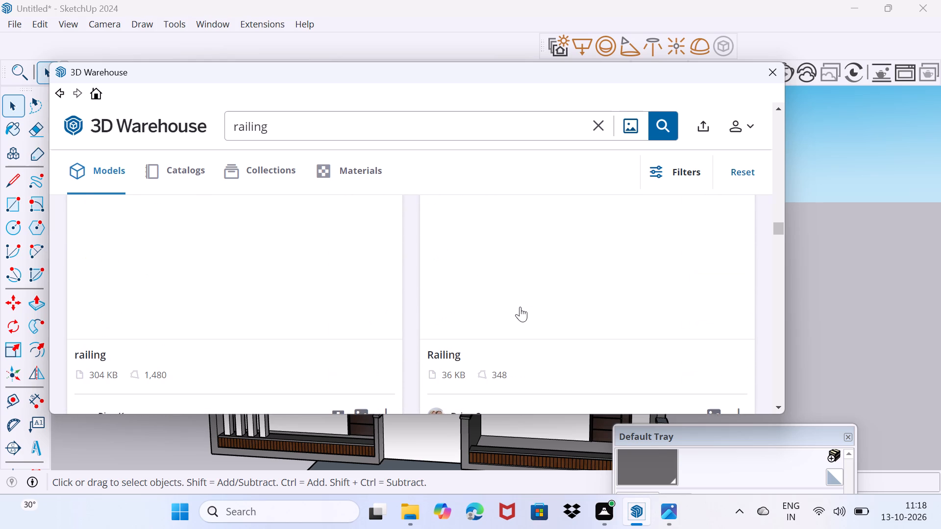
{"action": "scroll", "coordinate": [406, 245], "scroll_direction": "down", "scroll_amount": 15}
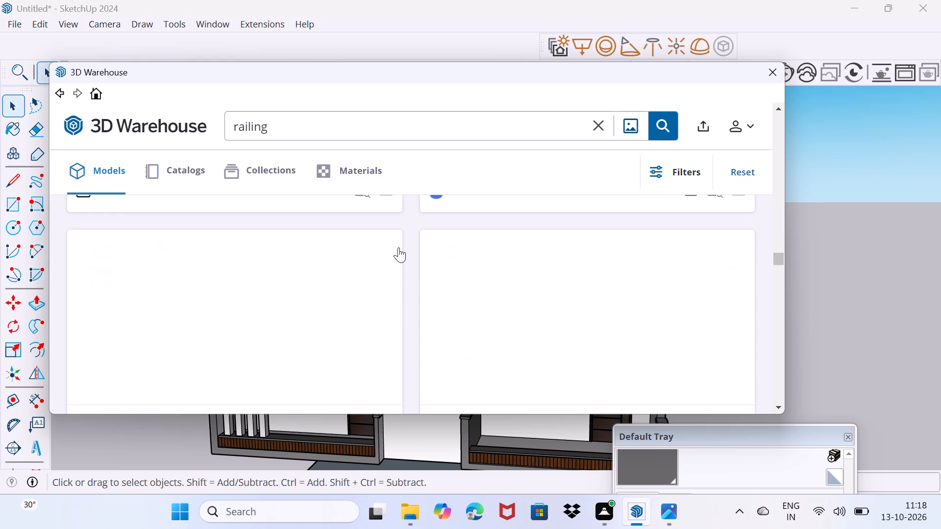
{"action": "scroll", "coordinate": [398, 247], "scroll_direction": "down", "scroll_amount": 9}
{"action": "scroll", "coordinate": [398, 247], "scroll_direction": "up", "scroll_amount": 12}
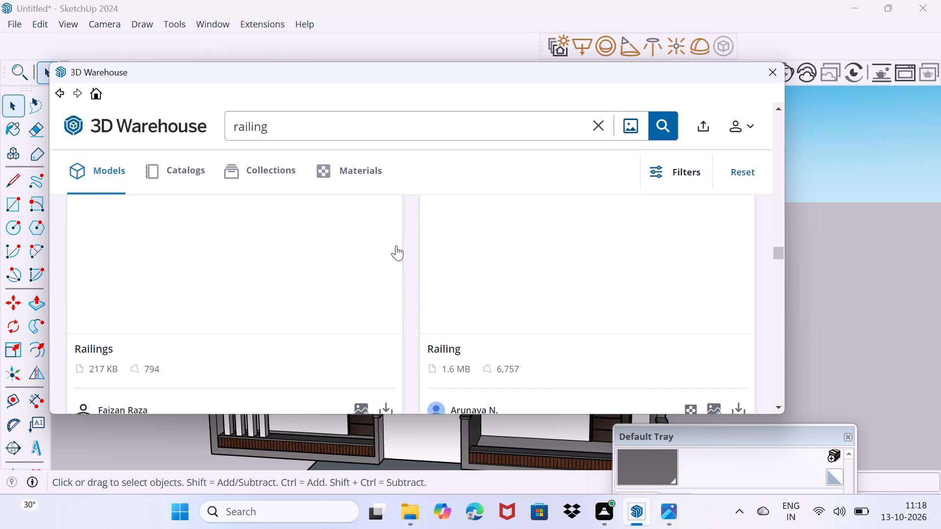
{"action": "scroll", "coordinate": [396, 245], "scroll_direction": "up", "scroll_amount": 18}
{"action": "scroll", "coordinate": [396, 240], "scroll_direction": "up", "scroll_amount": 6}
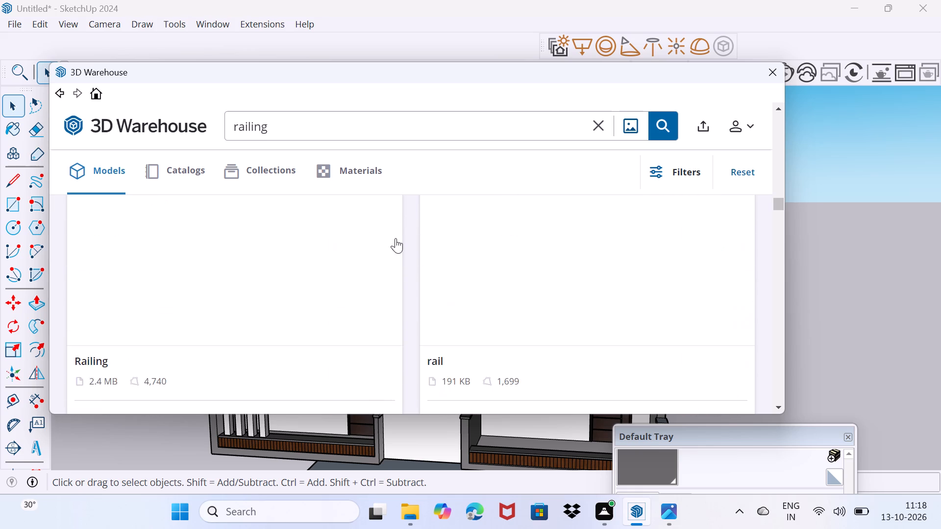
{"action": "scroll", "coordinate": [396, 237], "scroll_direction": "up", "scroll_amount": 17}
{"action": "scroll", "coordinate": [393, 233], "scroll_direction": "up", "scroll_amount": 5}
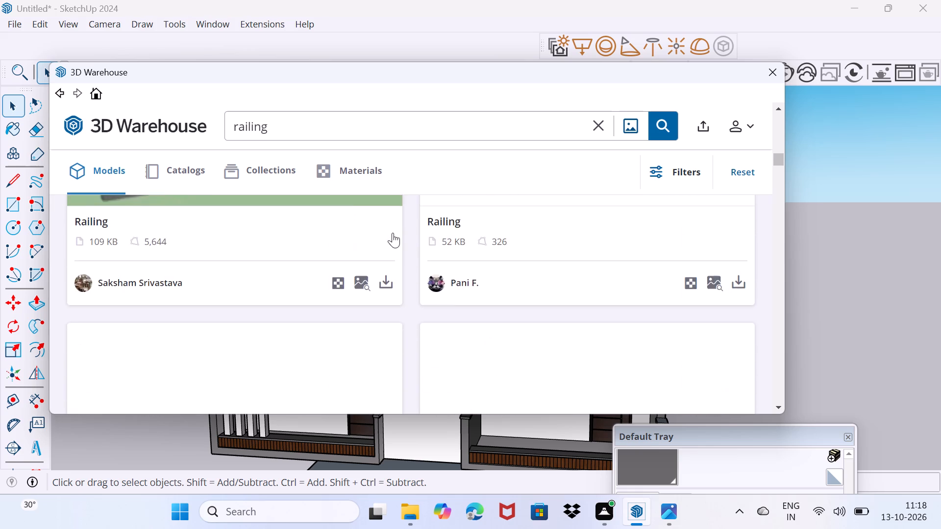
{"action": "scroll", "coordinate": [393, 233], "scroll_direction": "up", "scroll_amount": 5}
{"action": "scroll", "coordinate": [393, 232], "scroll_direction": "down", "scroll_amount": 8}
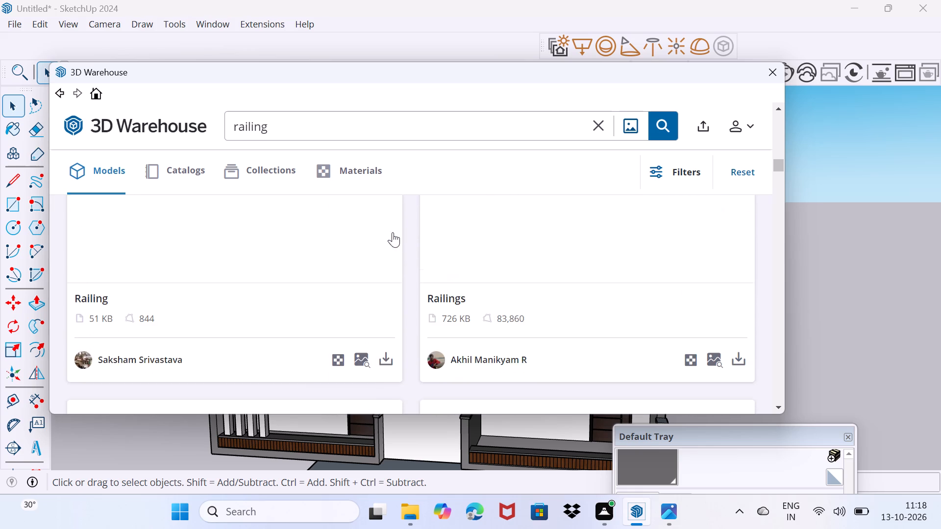
{"action": "scroll", "coordinate": [393, 232], "scroll_direction": "down", "scroll_amount": 4}
{"action": "left_click", "coordinate": [774, 78]}
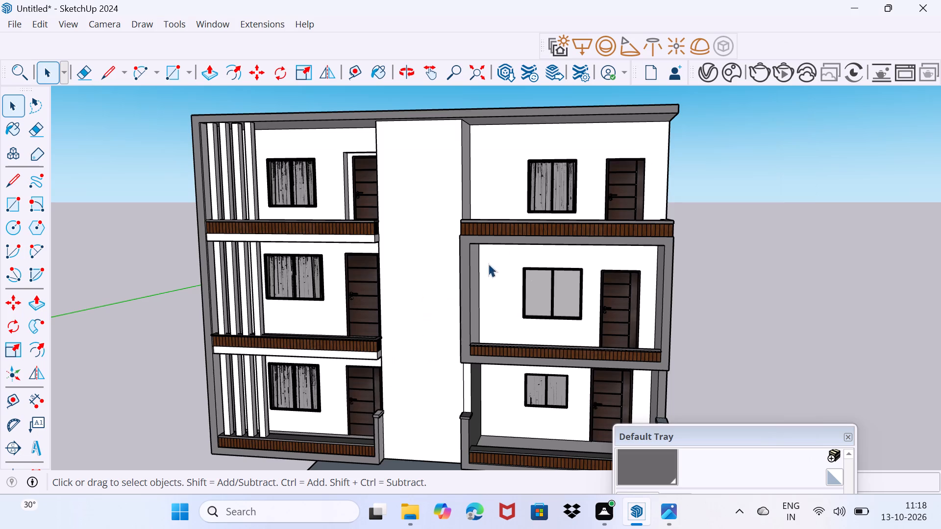
Examine the building's facade and balconies from several angles.
{"action": "scroll", "coordinate": [482, 270], "scroll_direction": "down", "scroll_amount": 3}
{"action": "middle_click_drag", "start_coordinate": [479, 289], "coordinate": [573, 301]}
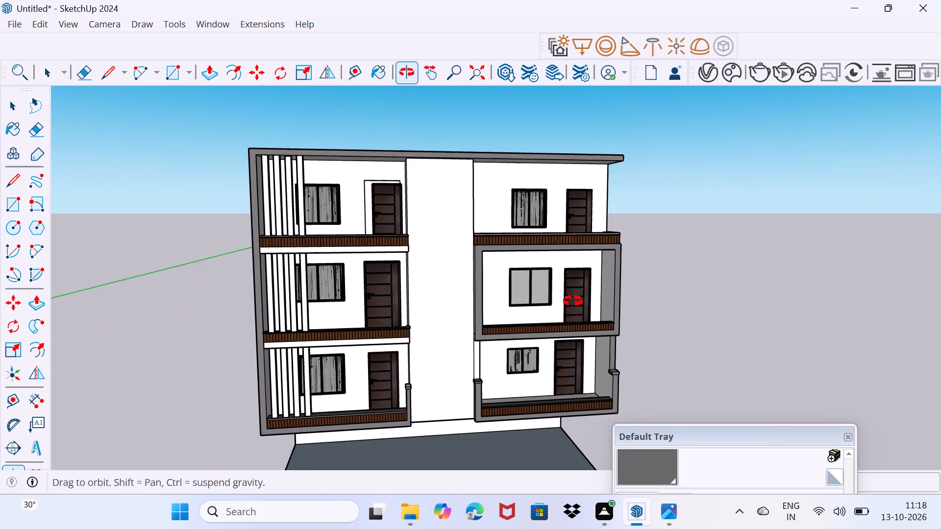
{"action": "middle_click_drag", "start_coordinate": [573, 301], "coordinate": [503, 216]}
{"action": "middle_click_drag", "start_coordinate": [568, 271], "coordinate": [546, 277]}
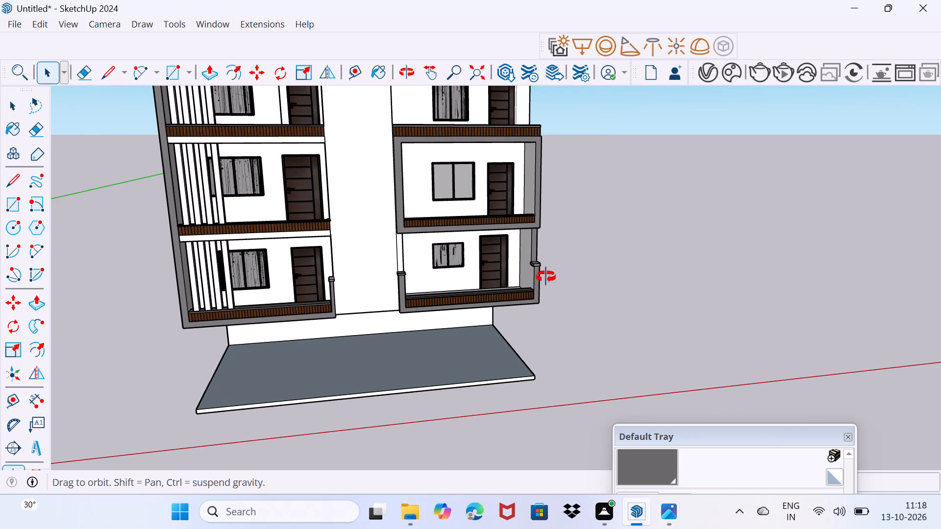
{"action": "middle_click_drag", "start_coordinate": [546, 277], "coordinate": [644, 281]}
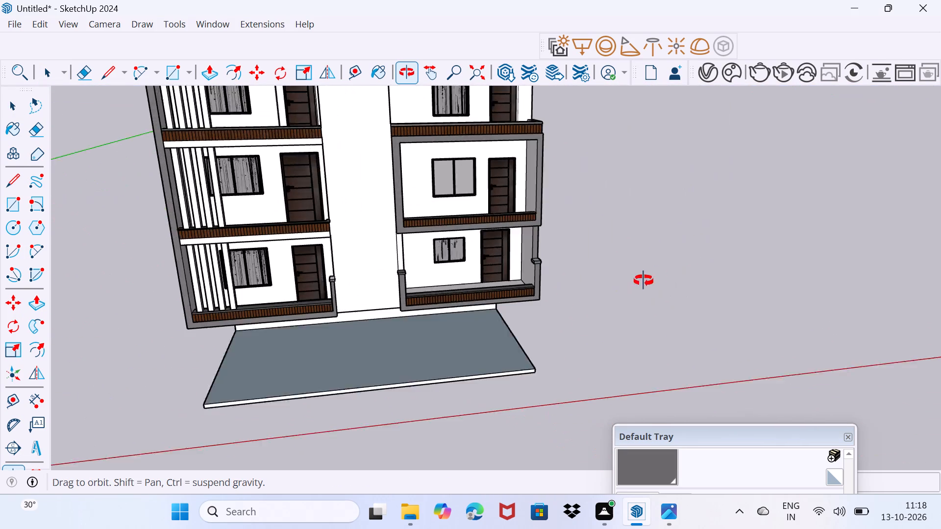
{"action": "middle_click_drag", "start_coordinate": [644, 281], "coordinate": [658, 272]}
{"action": "middle_click_drag", "start_coordinate": [307, 285], "coordinate": [303, 328]}
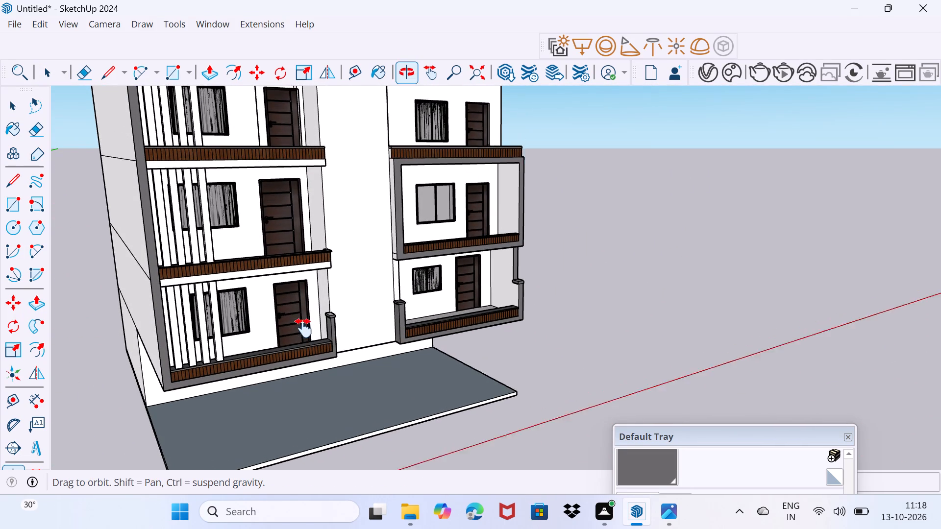
{"action": "middle_click_drag", "start_coordinate": [303, 328], "coordinate": [294, 320]}
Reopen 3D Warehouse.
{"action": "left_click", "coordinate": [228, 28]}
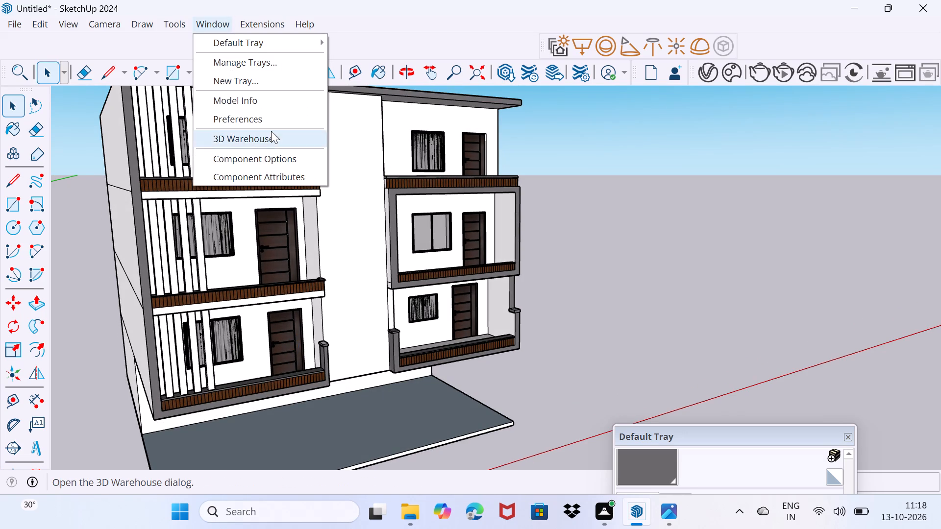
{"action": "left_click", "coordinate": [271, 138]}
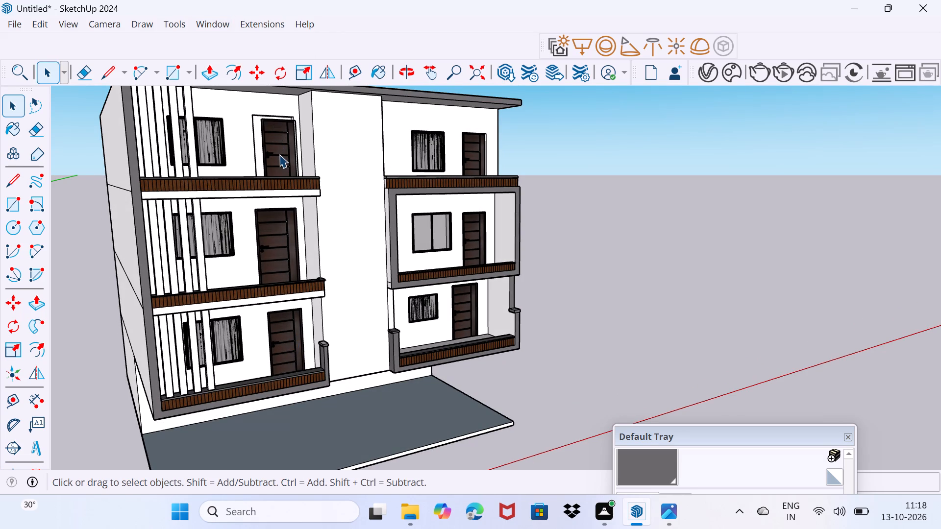
Dismiss 3D Warehouse and shift the left unit's top-floor door slightly by its lower right corner to fit its wall opening.
{"action": "left_click", "coordinate": [281, 153]}
{"action": "scroll", "coordinate": [277, 160], "scroll_direction": "up", "scroll_amount": 4}
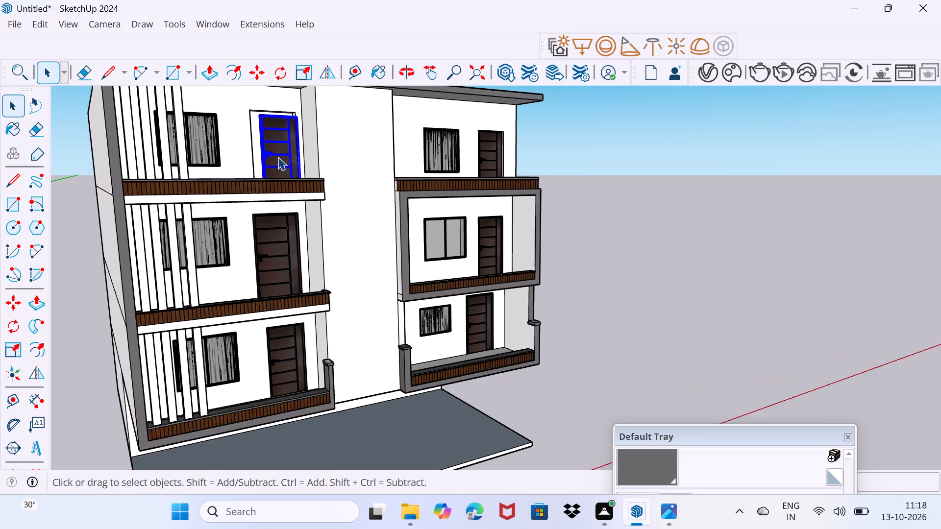
{"action": "scroll", "coordinate": [278, 157], "scroll_direction": "up", "scroll_amount": 10}
{"action": "middle_click_drag", "start_coordinate": [319, 165], "coordinate": [297, 227]}
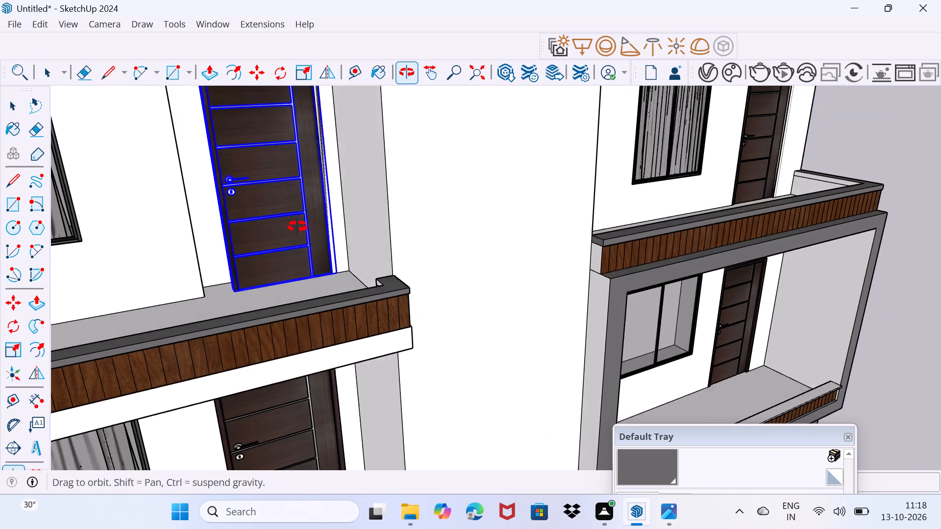
{"action": "middle_click_drag", "start_coordinate": [297, 227], "coordinate": [297, 227]}
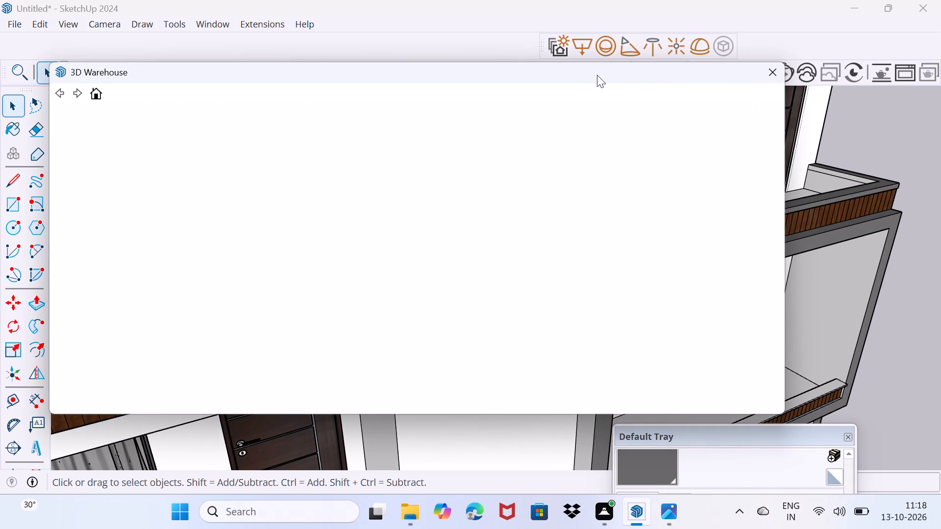
{"action": "left_click", "coordinate": [773, 78]}
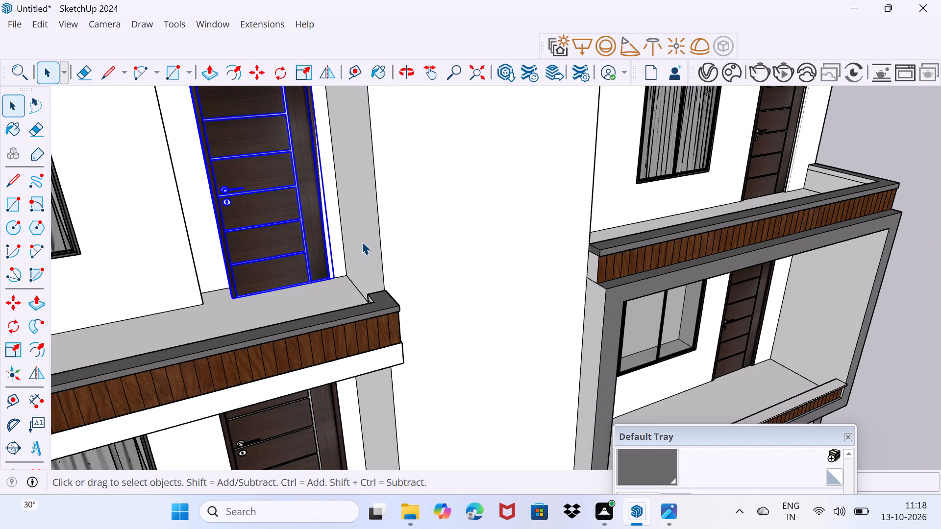
{"action": "key", "text": "m"}
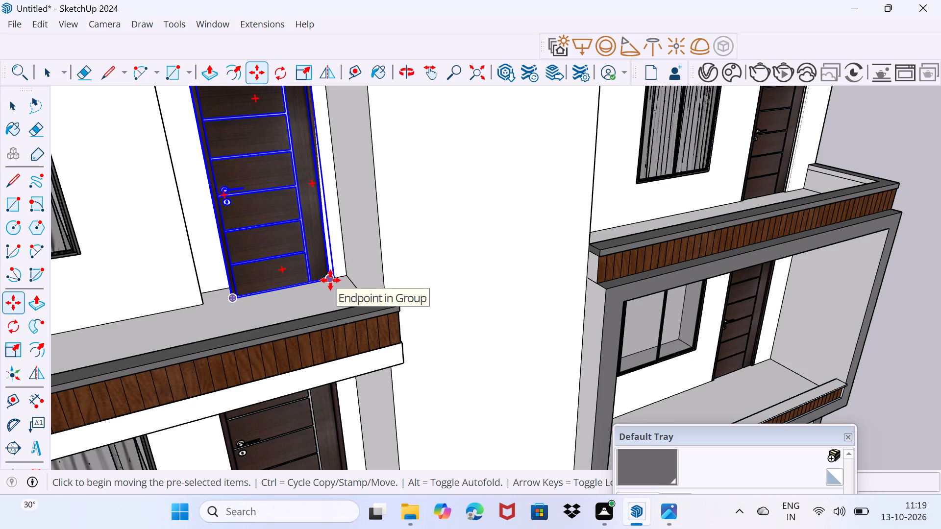
{"action": "scroll", "coordinate": [335, 279], "scroll_direction": "up", "scroll_amount": 7}
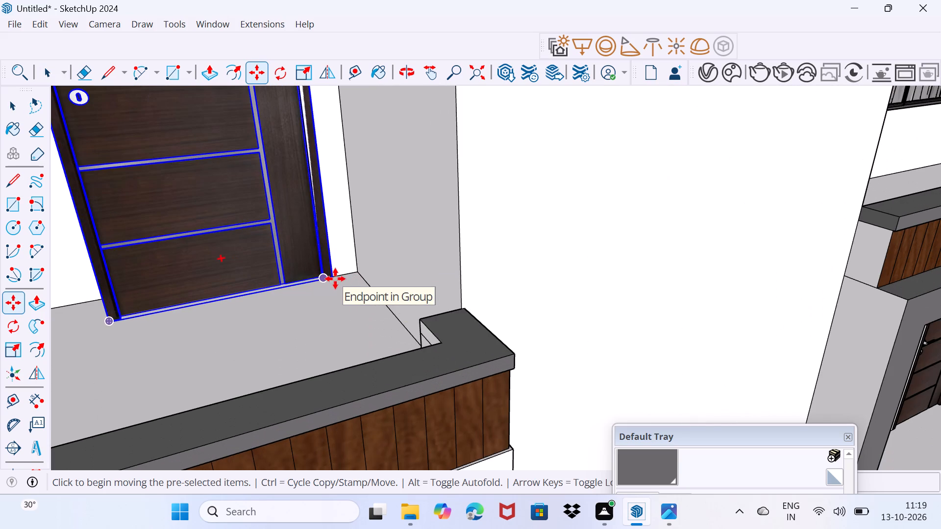
{"action": "left_click", "coordinate": [334, 275]}
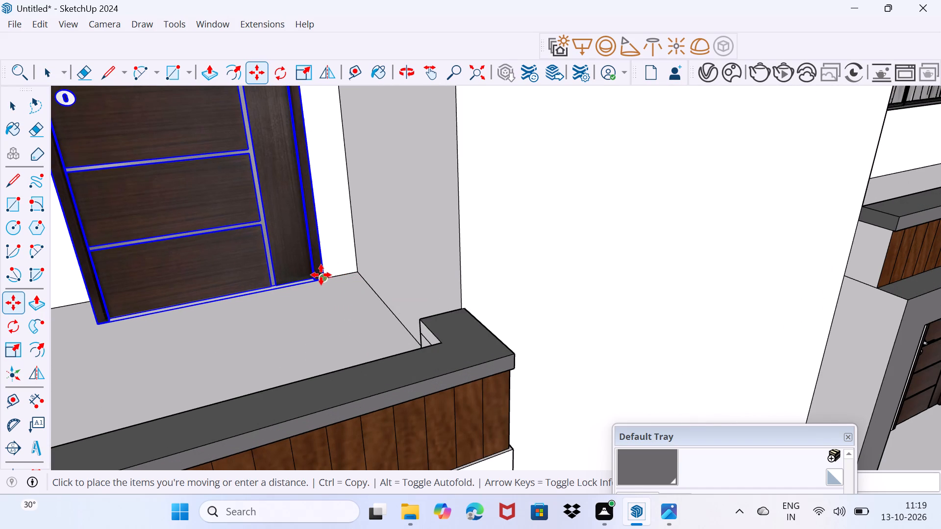
{"action": "left_click", "coordinate": [319, 276]}
Scale the left unit's top-floor door in width so its handle side reaches the edge of the wall opening.
{"action": "scroll", "coordinate": [206, 299], "scroll_direction": "down", "scroll_amount": 7}
{"action": "middle_click_drag", "start_coordinate": [160, 278], "coordinate": [209, 357]}
{"action": "scroll", "coordinate": [161, 279], "scroll_direction": "down", "scroll_amount": 1, "text": "shift"}
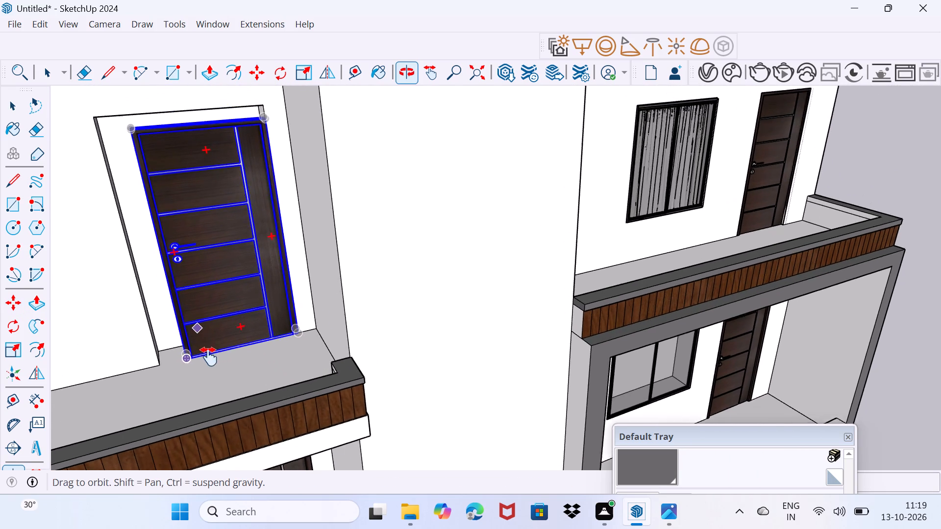
{"action": "middle_click_drag", "start_coordinate": [209, 357], "coordinate": [215, 371]}
{"action": "middle_click_drag", "start_coordinate": [210, 361], "coordinate": [361, 333]}
{"action": "scroll", "coordinate": [346, 320], "scroll_direction": "up", "scroll_amount": 2}
{"action": "key", "text": "s"}
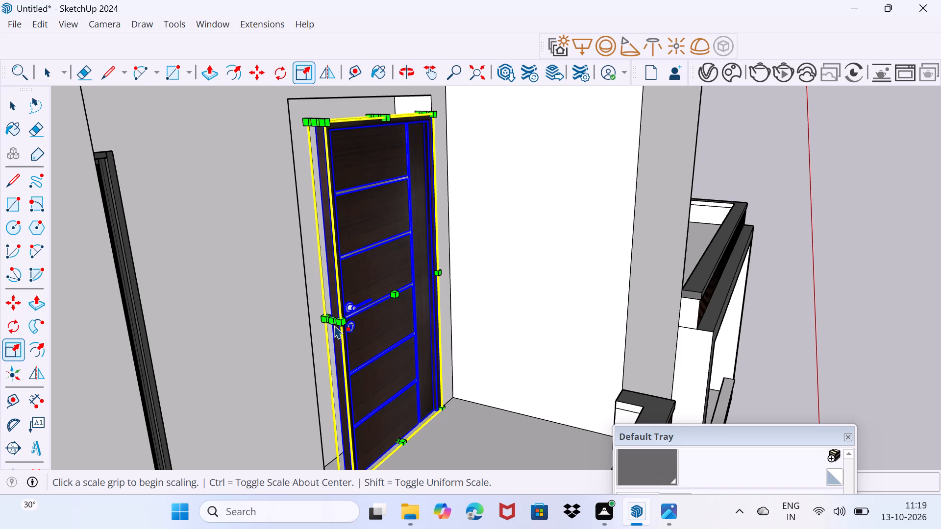
{"action": "left_click", "coordinate": [334, 321]}
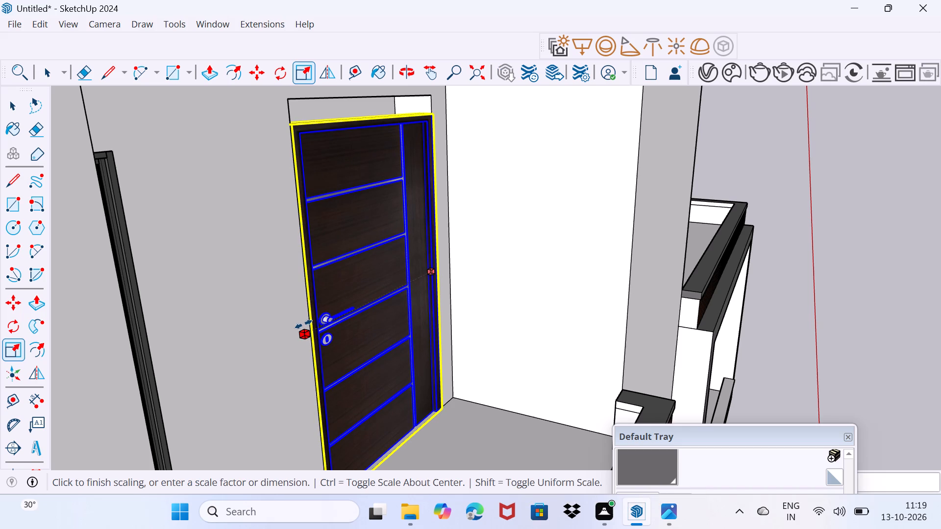
{"action": "left_click", "coordinate": [303, 324]}
Scale the same door upward so its top meets the head of the wall opening, and clear the selection.
{"action": "scroll", "coordinate": [359, 120], "scroll_direction": "up", "scroll_amount": 1}
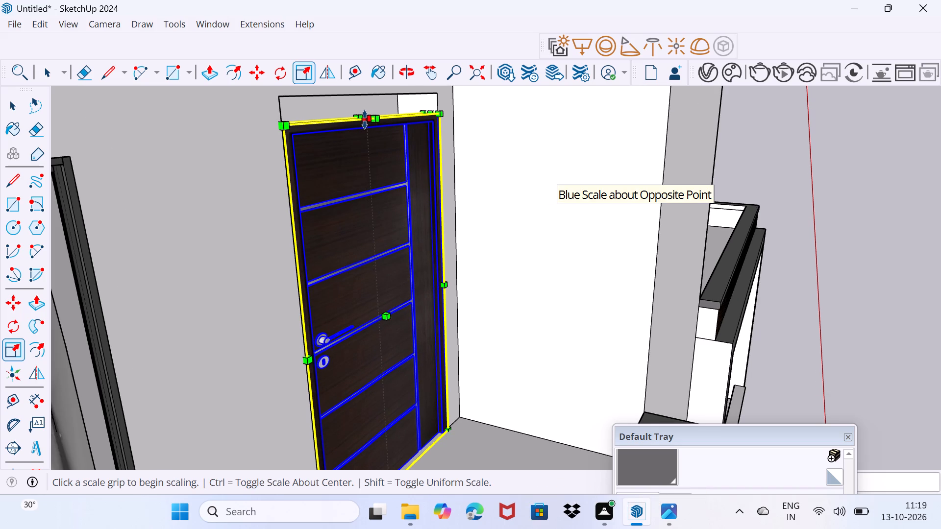
{"action": "left_click", "coordinate": [365, 120]}
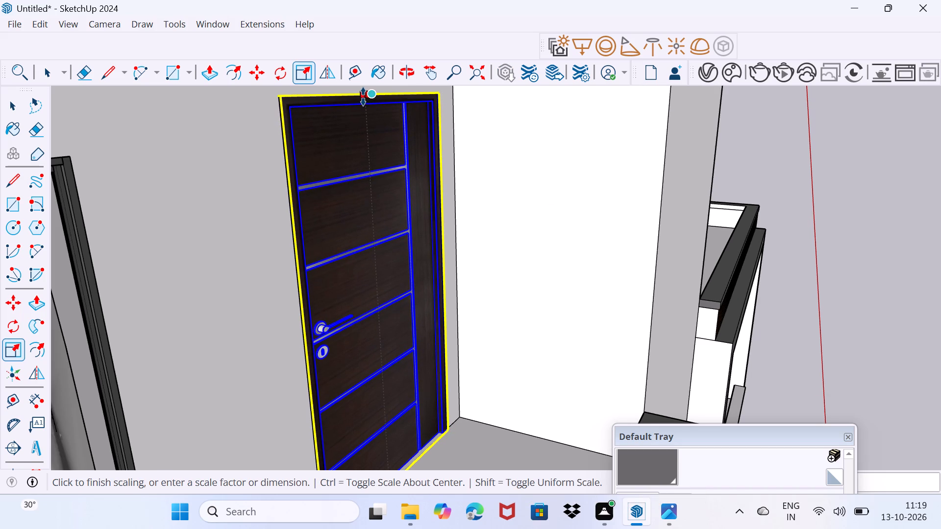
{"action": "left_click", "coordinate": [363, 96]}
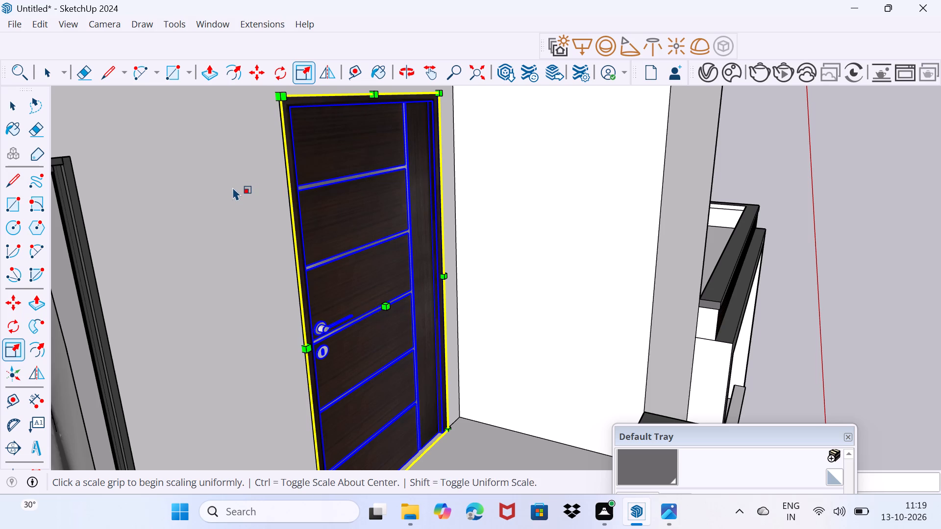
{"action": "key", "text": "Escape"}
{"action": "scroll", "coordinate": [233, 186], "scroll_direction": "down", "scroll_amount": 3}
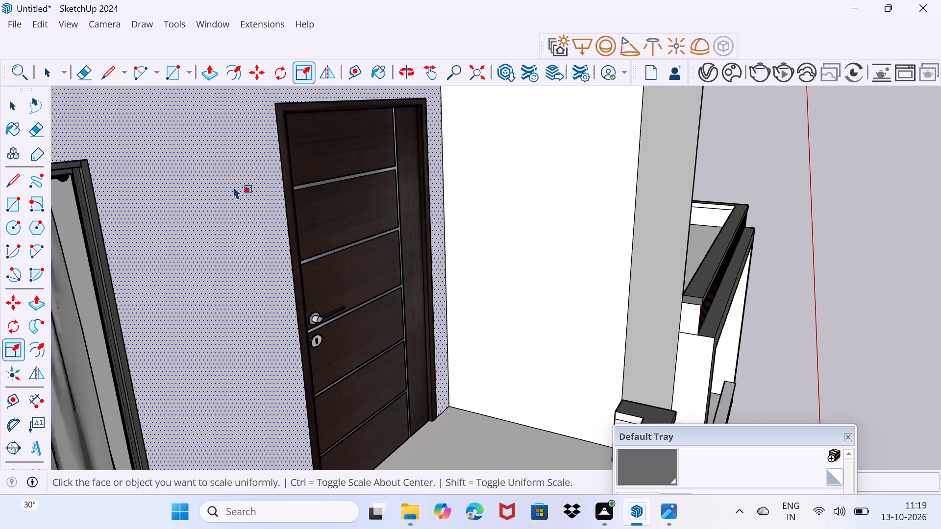
{"action": "key", "text": "space"}
{"action": "key", "text": "space"}
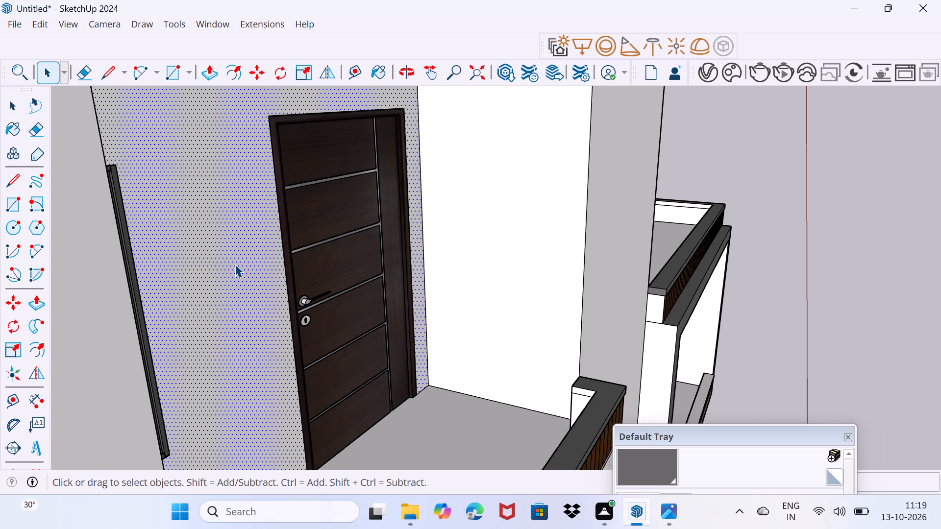
{"action": "left_click_drag", "start_coordinate": [238, 251], "coordinate": [260, 213]}
Examine the fitted door and the whole front facade with its balconies from several angles and distances.
{"action": "scroll", "coordinate": [226, 207], "scroll_direction": "down", "scroll_amount": 3}
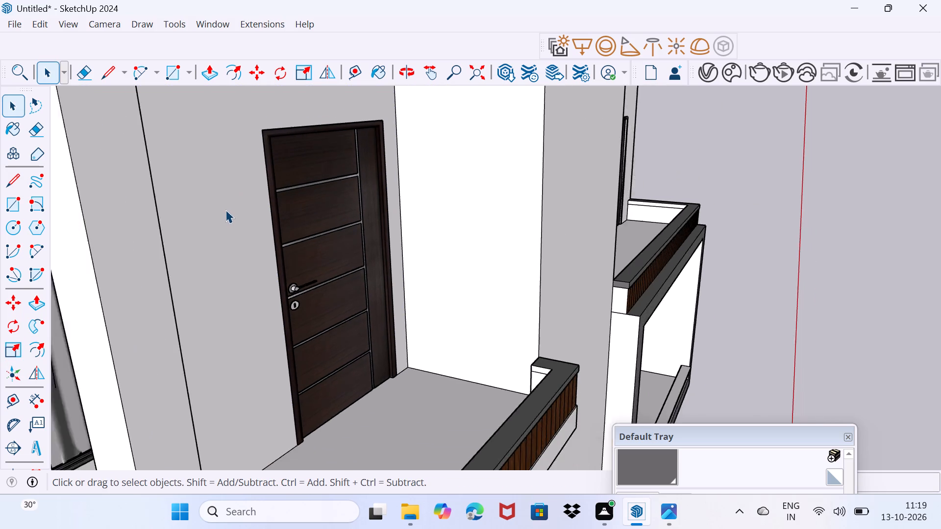
{"action": "scroll", "coordinate": [225, 210], "scroll_direction": "down", "scroll_amount": 14}
{"action": "middle_click_drag", "start_coordinate": [358, 387], "coordinate": [209, 322]}
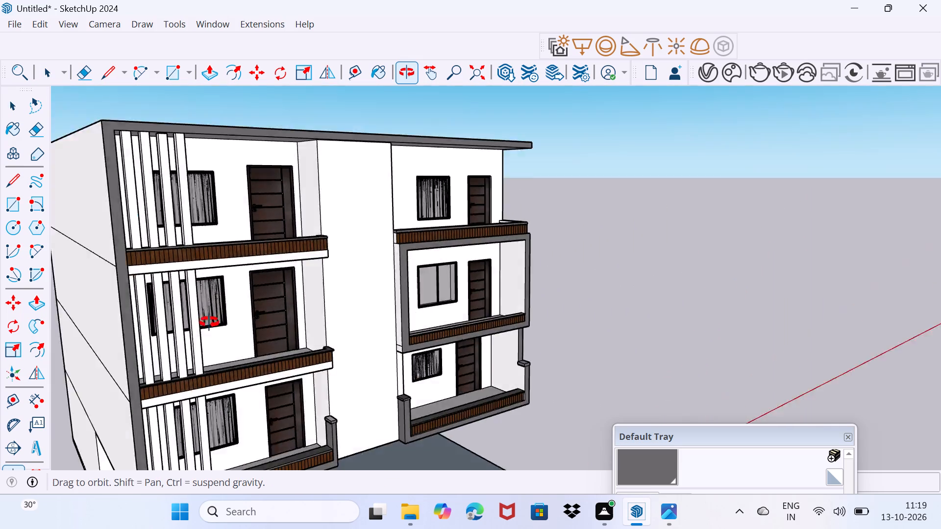
{"action": "middle_click_drag", "start_coordinate": [209, 322], "coordinate": [360, 362]}
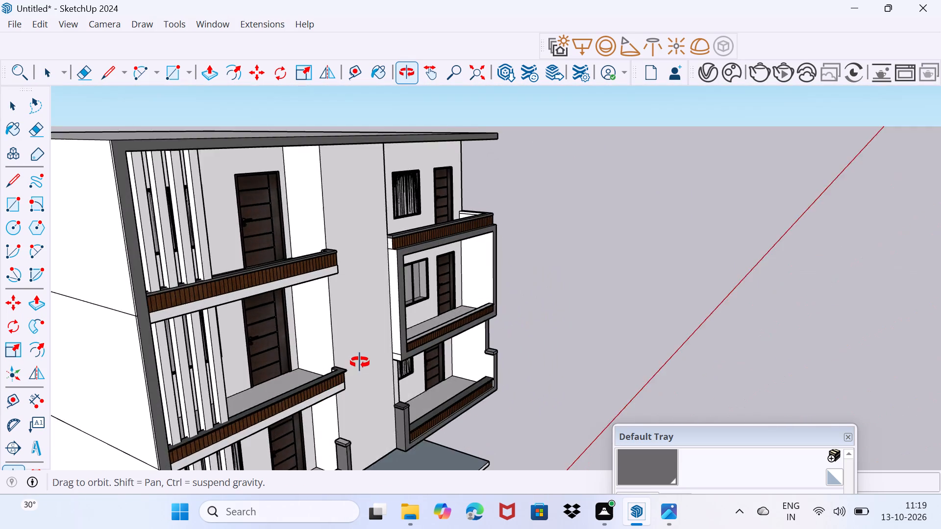
{"action": "middle_click_drag", "start_coordinate": [360, 362], "coordinate": [214, 335]}
{"action": "scroll", "coordinate": [214, 335], "scroll_direction": "down", "scroll_amount": 6}
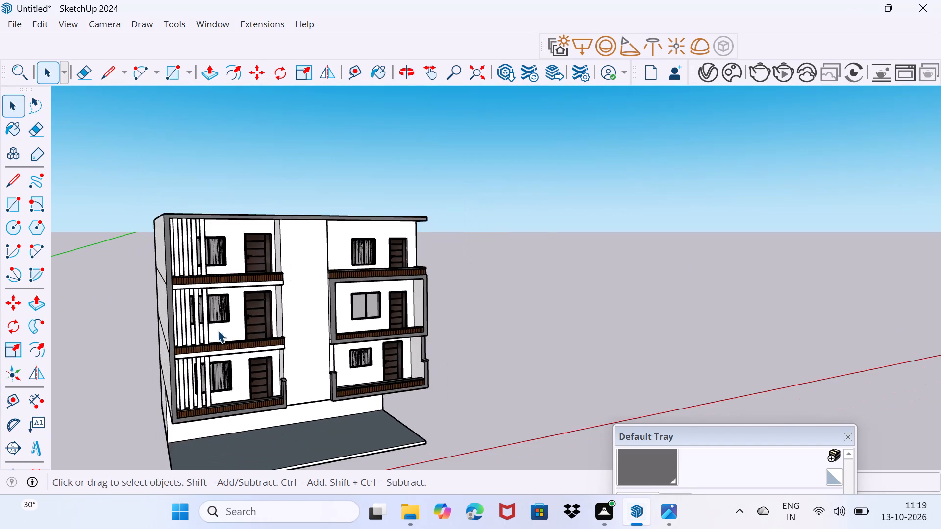
{"action": "scroll", "coordinate": [218, 335], "scroll_direction": "down", "scroll_amount": 3}
{"action": "middle_click_drag", "start_coordinate": [316, 364], "coordinate": [202, 366]}
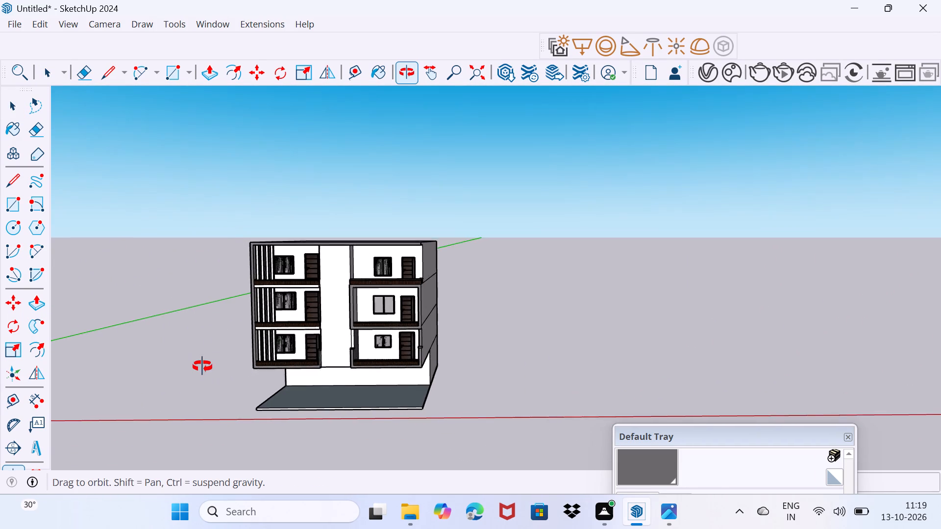
{"action": "middle_click_drag", "start_coordinate": [202, 366], "coordinate": [318, 370]}
{"action": "scroll", "coordinate": [320, 358], "scroll_direction": "up", "scroll_amount": 6}
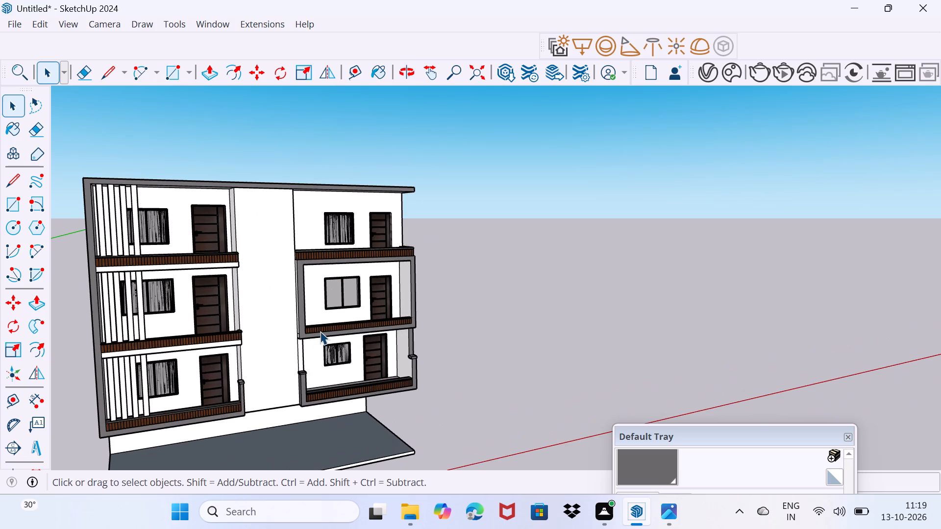
{"action": "scroll", "coordinate": [145, 260], "scroll_direction": "up", "scroll_amount": 1}
{"action": "middle_click_drag", "start_coordinate": [136, 250], "coordinate": [121, 271]}
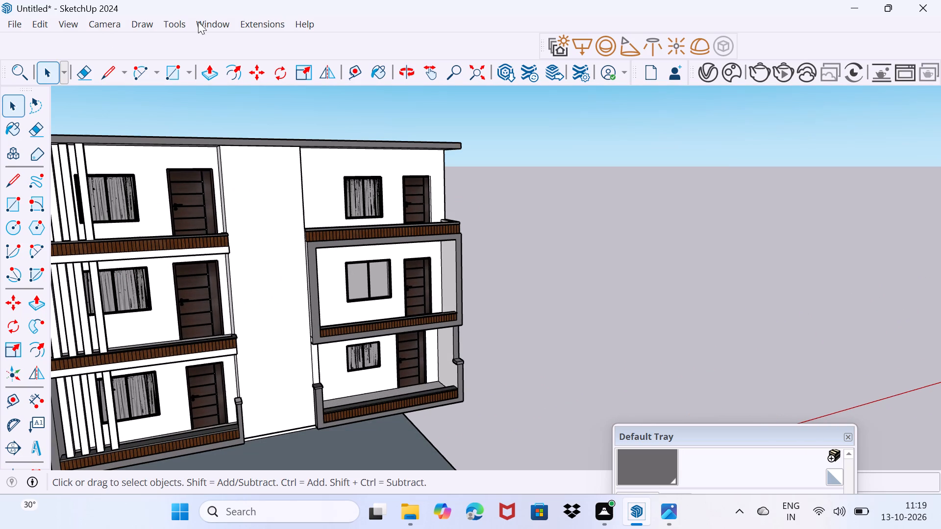
Reopen 3D Warehouse.
{"action": "left_click", "coordinate": [208, 24]}
{"action": "left_click", "coordinate": [244, 138]}
{"action": "scroll", "coordinate": [323, 302], "scroll_direction": "down", "scroll_amount": 1}
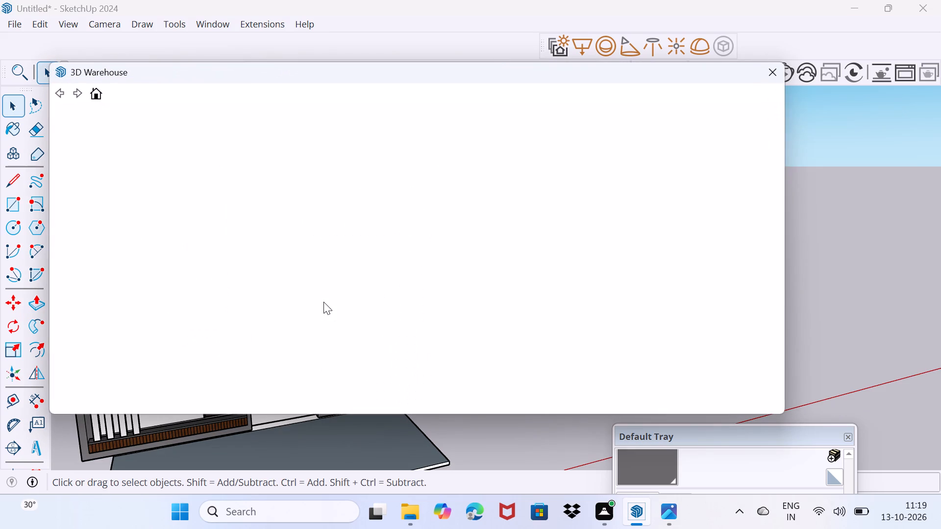
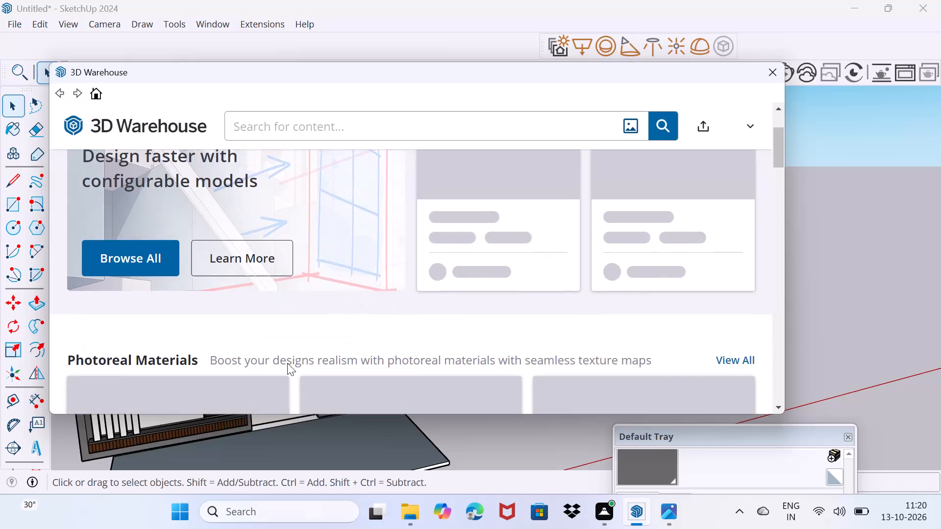
Look through the 3D Warehouse home page, from the featured content and photoreal materials to the brands and recommended categories.
{"action": "scroll", "coordinate": [325, 335], "scroll_direction": "down", "scroll_amount": 2}
{"action": "scroll", "coordinate": [325, 335], "scroll_direction": "up", "scroll_amount": 7}
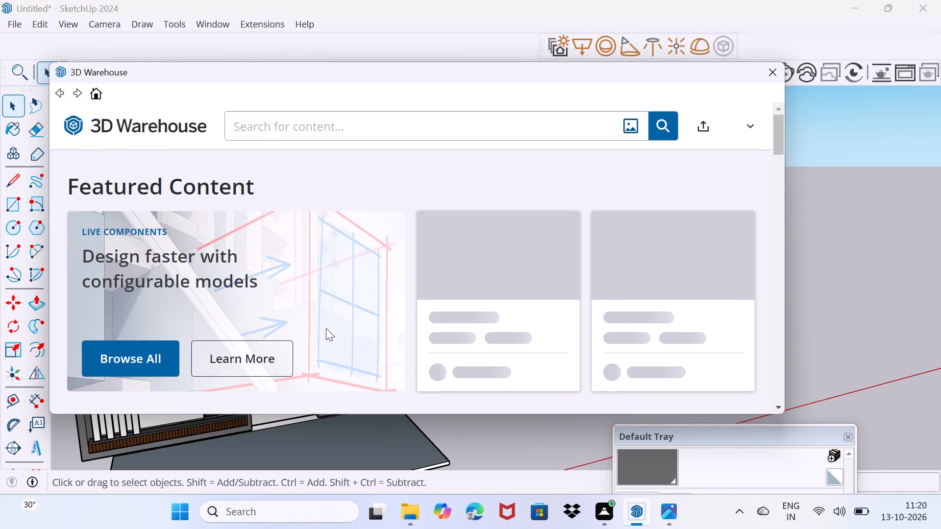
{"action": "scroll", "coordinate": [326, 328], "scroll_direction": "up", "scroll_amount": 2}
{"action": "scroll", "coordinate": [327, 310], "scroll_direction": "down", "scroll_amount": 16}
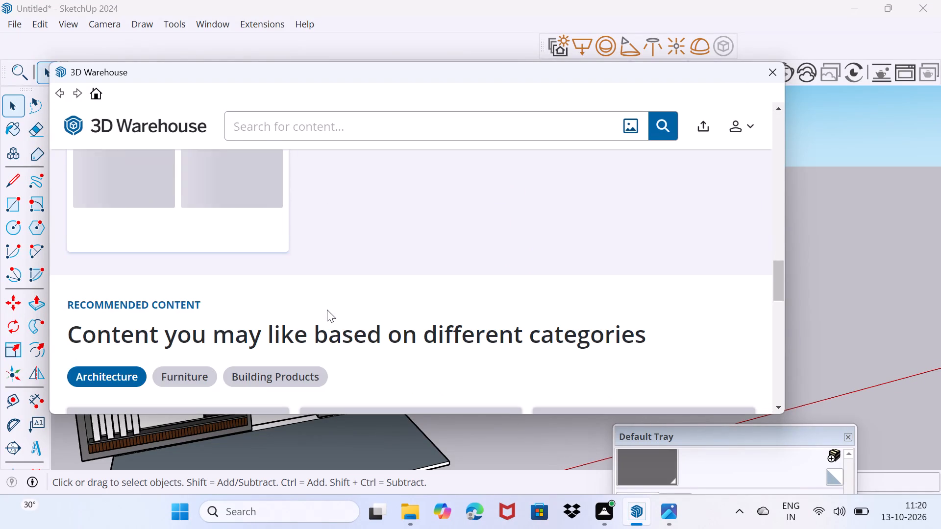
{"action": "scroll", "coordinate": [327, 310], "scroll_direction": "down", "scroll_amount": 6}
{"action": "scroll", "coordinate": [328, 299], "scroll_direction": "up", "scroll_amount": 3}
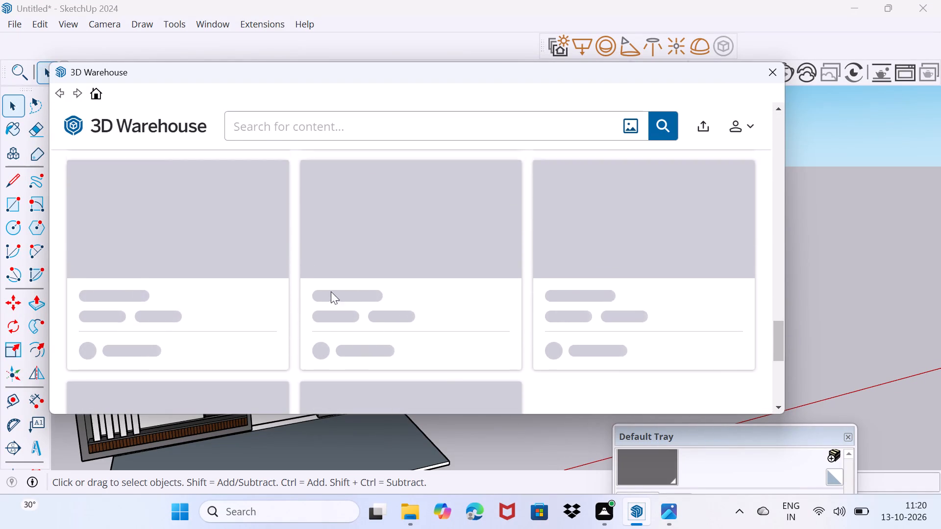
{"action": "scroll", "coordinate": [332, 287], "scroll_direction": "up", "scroll_amount": 16}
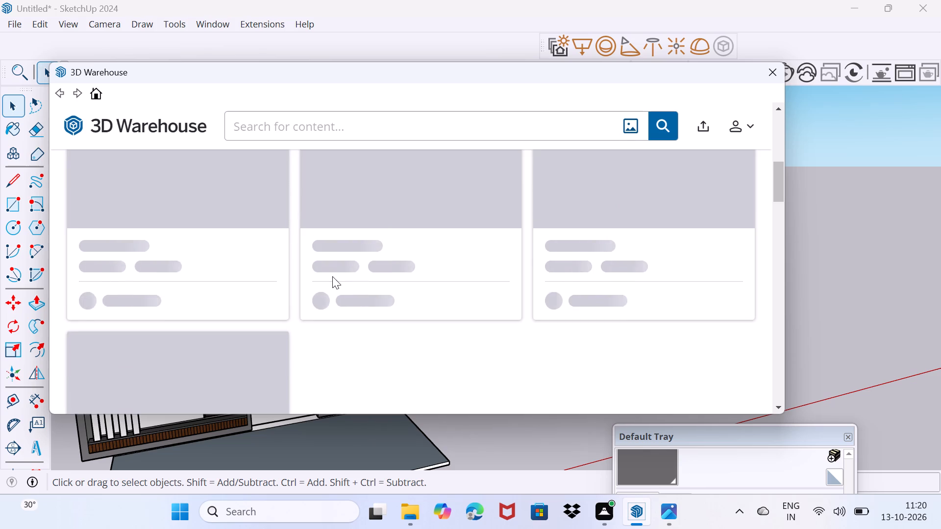
{"action": "scroll", "coordinate": [332, 276], "scroll_direction": "up", "scroll_amount": 8}
{"action": "scroll", "coordinate": [333, 269], "scroll_direction": "down", "scroll_amount": 8}
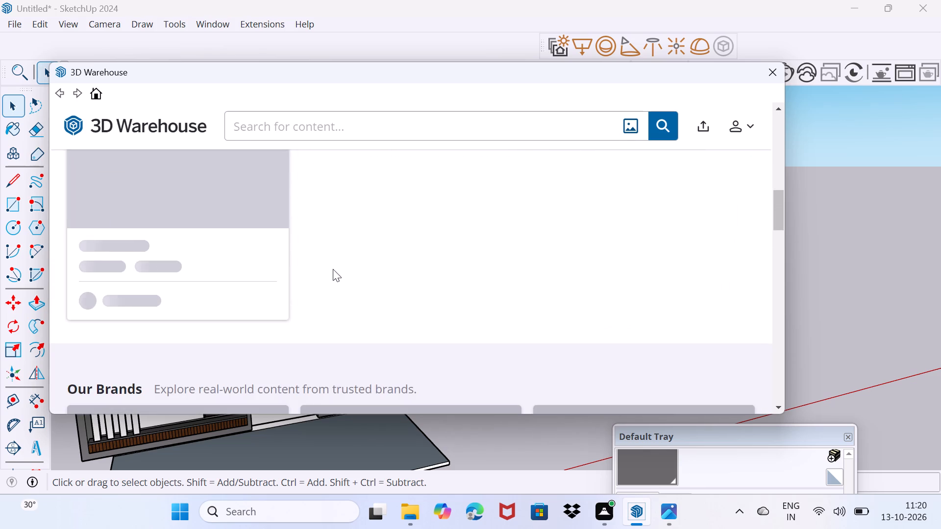
{"action": "scroll", "coordinate": [333, 269], "scroll_direction": "down", "scroll_amount": 8}
{"action": "scroll", "coordinate": [333, 269], "scroll_direction": "up", "scroll_amount": 9}
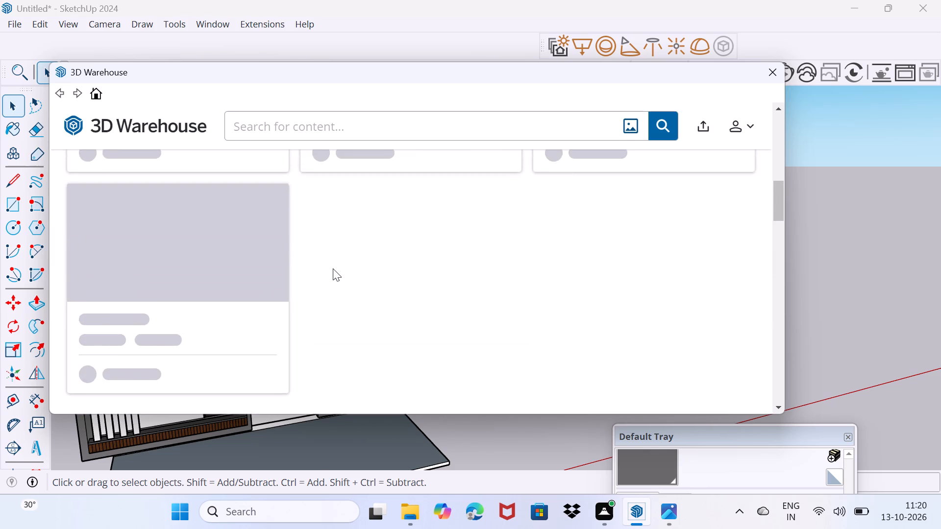
{"action": "scroll", "coordinate": [333, 268], "scroll_direction": "up", "scroll_amount": 15}
{"action": "scroll", "coordinate": [333, 268], "scroll_direction": "down", "scroll_amount": 5}
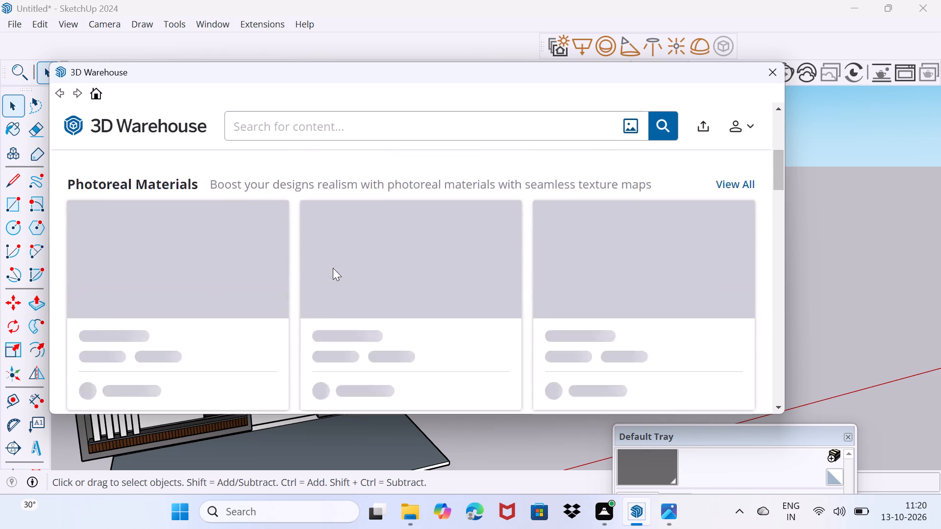
{"action": "scroll", "coordinate": [333, 268], "scroll_direction": "down", "scroll_amount": 4}
{"action": "scroll", "coordinate": [333, 268], "scroll_direction": "up", "scroll_amount": 13}
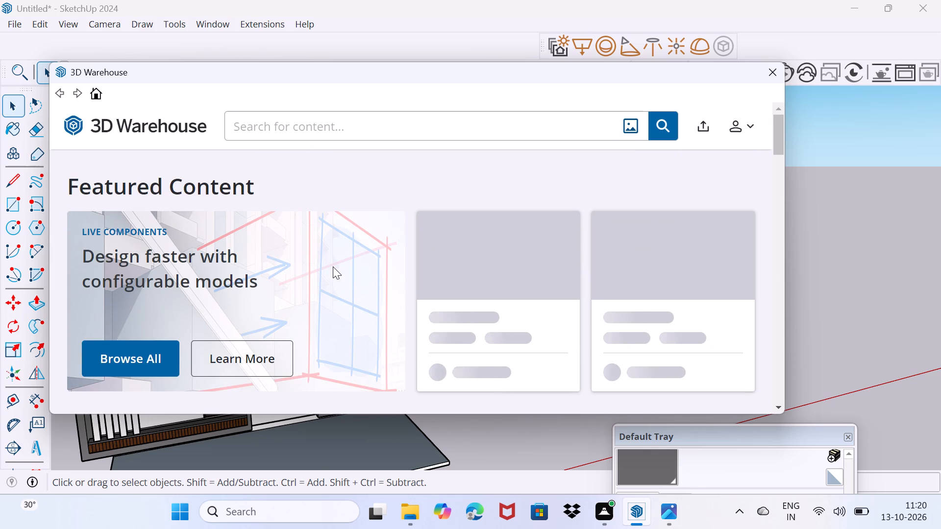
{"action": "scroll", "coordinate": [333, 266], "scroll_direction": "up", "scroll_amount": 2}
{"action": "scroll", "coordinate": [333, 266], "scroll_direction": "down", "scroll_amount": 9}
{"action": "scroll", "coordinate": [333, 266], "scroll_direction": "up", "scroll_amount": 3}
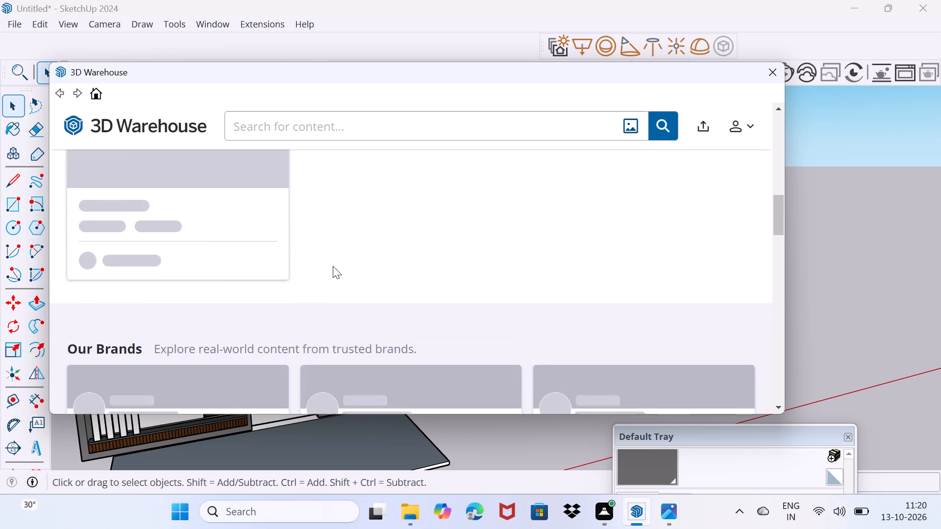
{"action": "scroll", "coordinate": [333, 266], "scroll_direction": "up", "scroll_amount": 7}
{"action": "left_click", "coordinate": [385, 124]}
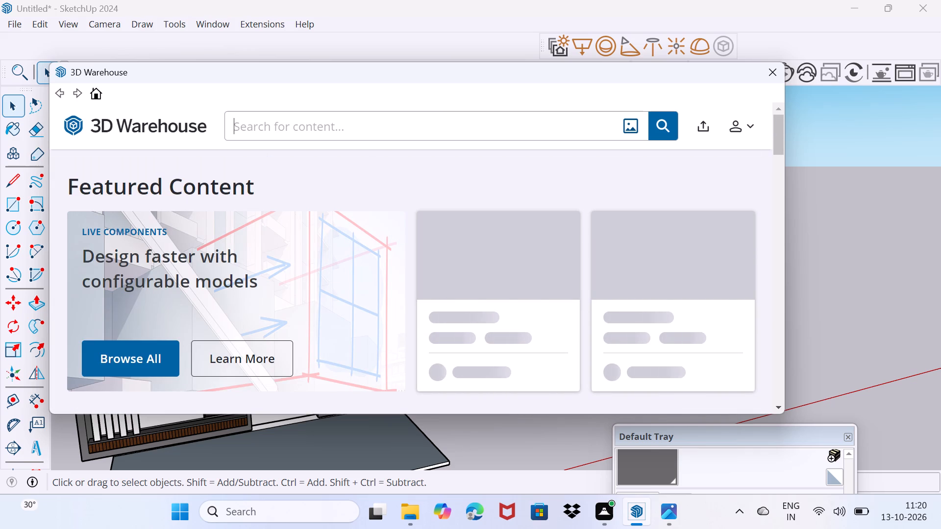
Open the full Live Components collection and close 3D Warehouse.
{"action": "left_click", "coordinate": [169, 369]}
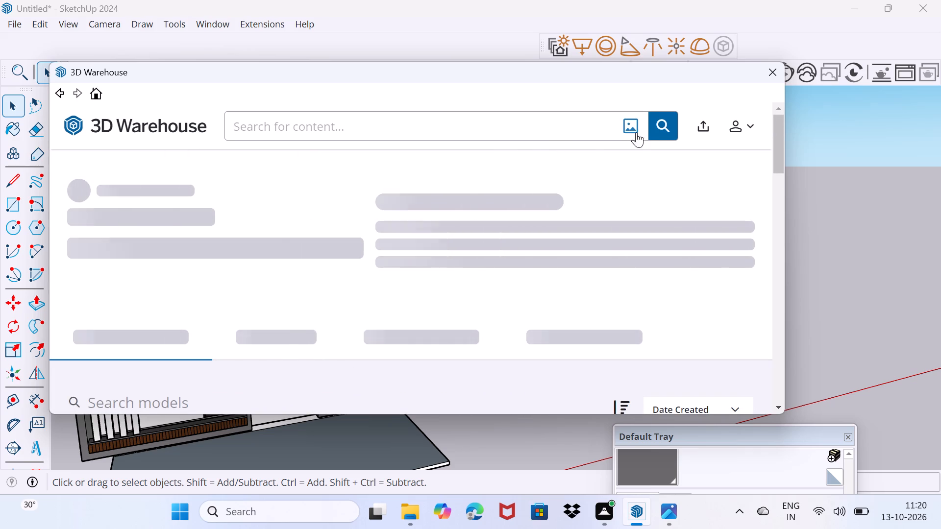
{"action": "left_click", "coordinate": [770, 75]}
Move the floating Default Tray up beside the building so its material swatches are fully accessible.
{"action": "scroll", "coordinate": [364, 256], "scroll_direction": "up", "scroll_amount": 2}
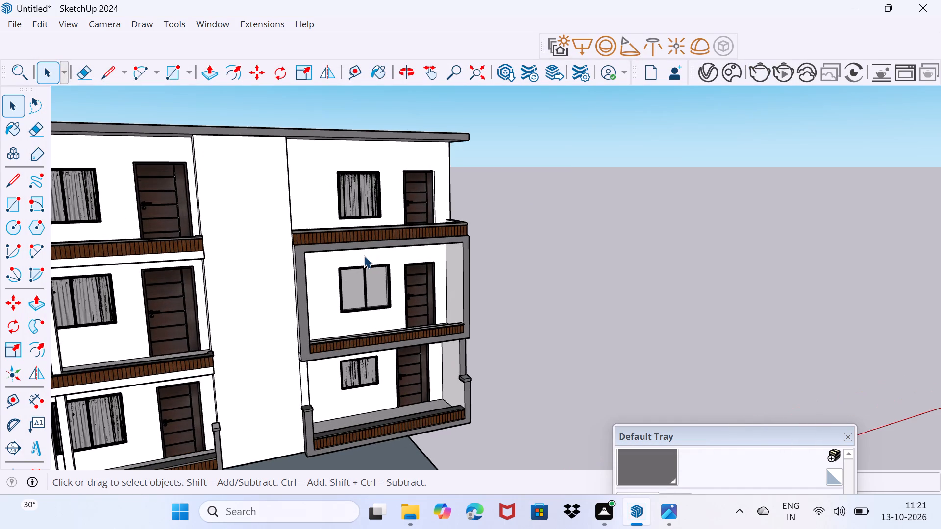
{"action": "middle_click_drag", "start_coordinate": [519, 288], "coordinate": [491, 306]}
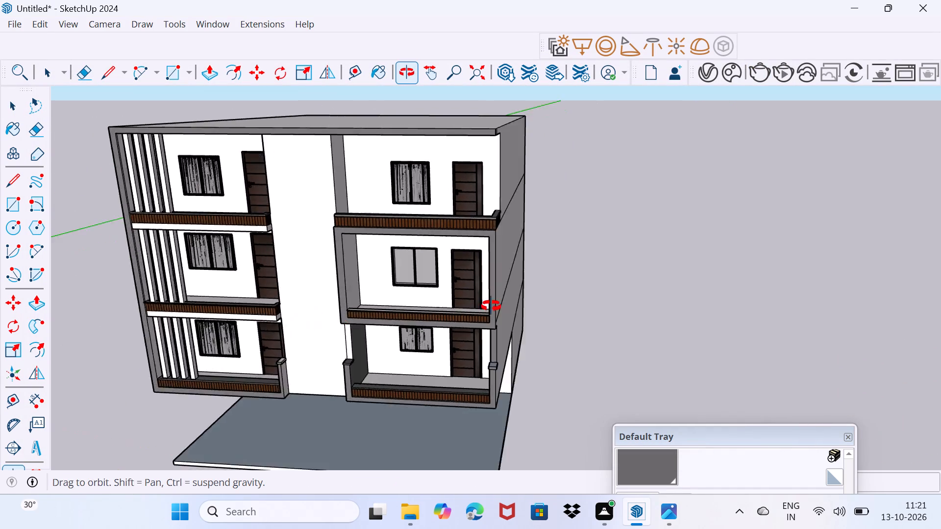
{"action": "middle_click_drag", "start_coordinate": [491, 306], "coordinate": [563, 293]}
{"action": "left_click_drag", "start_coordinate": [683, 434], "coordinate": [683, 385]}
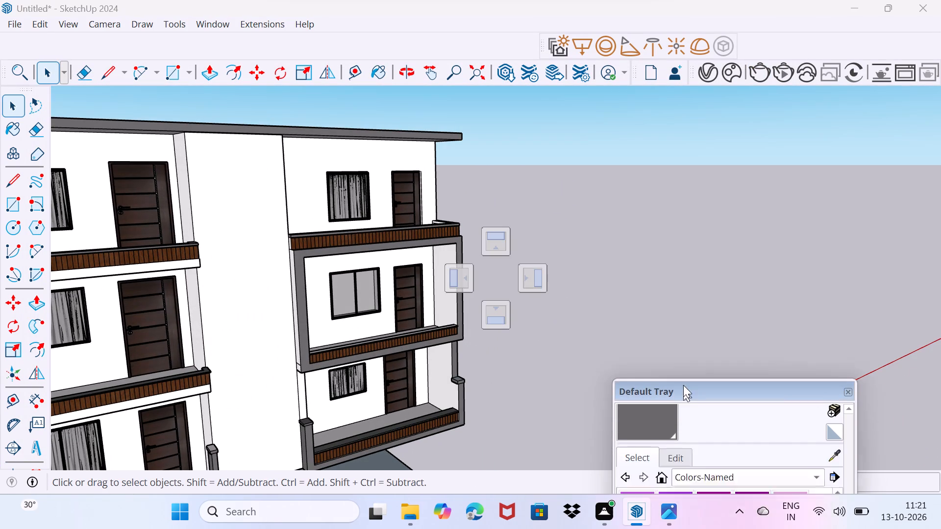
{"action": "left_click_drag", "start_coordinate": [683, 385], "coordinate": [667, 140]}
Paint the front face of the right unit's middle-floor balcony frame with the pale beige swatch from Colors-Named.
{"action": "scroll", "coordinate": [645, 323], "scroll_direction": "up", "scroll_amount": 3}
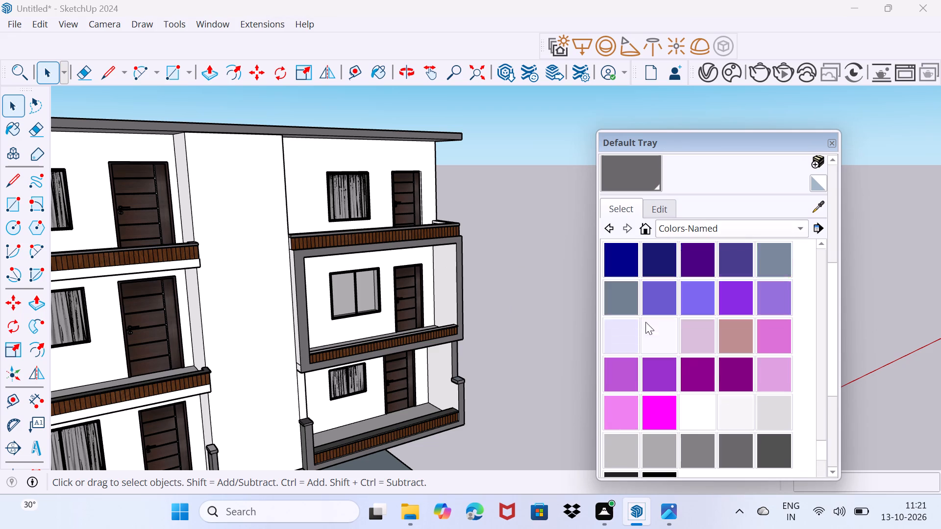
{"action": "scroll", "coordinate": [645, 322], "scroll_direction": "up", "scroll_amount": 11}
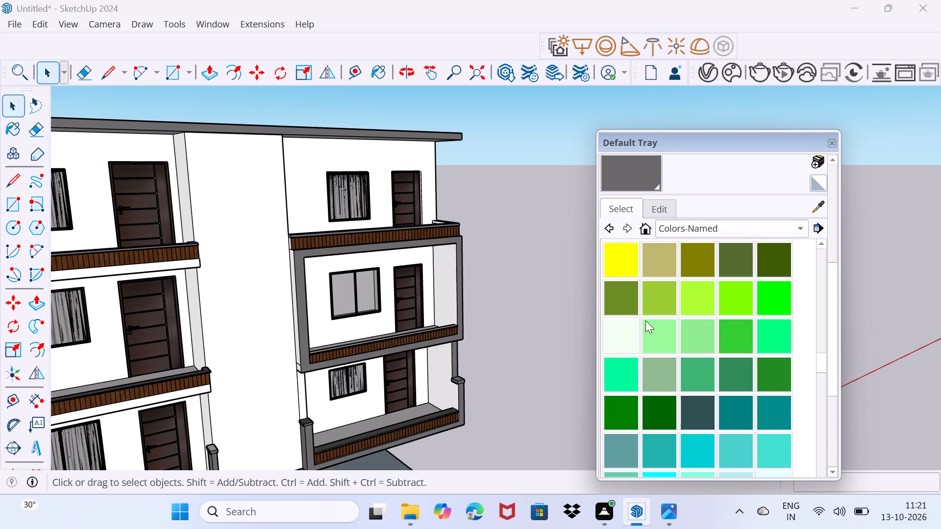
{"action": "scroll", "coordinate": [645, 320], "scroll_direction": "up", "scroll_amount": 2}
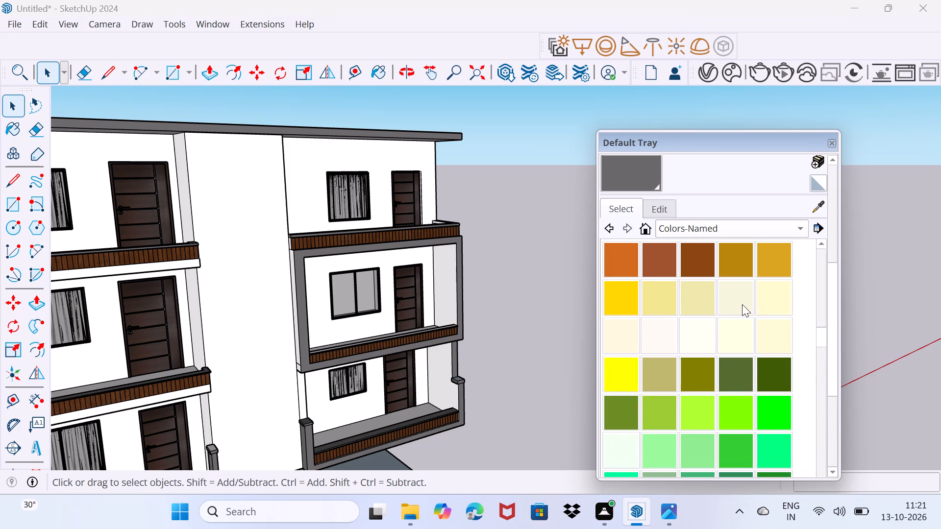
{"action": "left_click", "coordinate": [735, 304]}
{"action": "scroll", "coordinate": [424, 289], "scroll_direction": "up", "scroll_amount": 7}
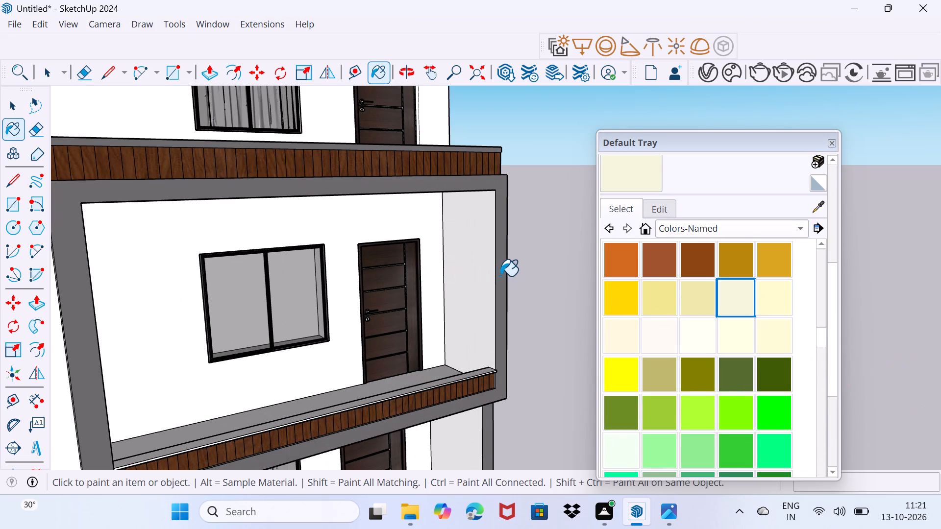
{"action": "left_click", "coordinate": [501, 276]}
Paint the left unit's ground-floor balcony frame in the same beige, covering its front face and both sides of its end post.
{"action": "middle_click_drag", "start_coordinate": [502, 322], "coordinate": [328, 385]}
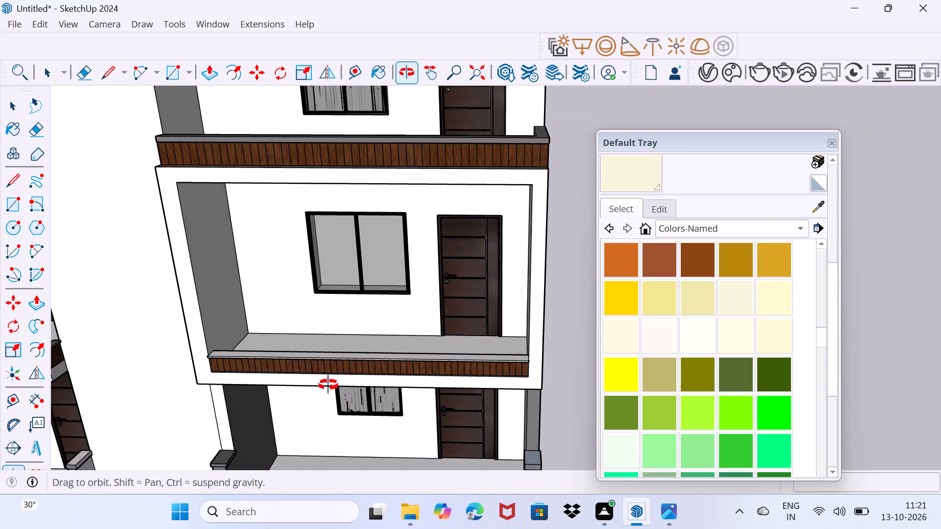
{"action": "middle_click_drag", "start_coordinate": [328, 385], "coordinate": [328, 381]}
{"action": "scroll", "coordinate": [531, 154], "scroll_direction": "up", "scroll_amount": 2}
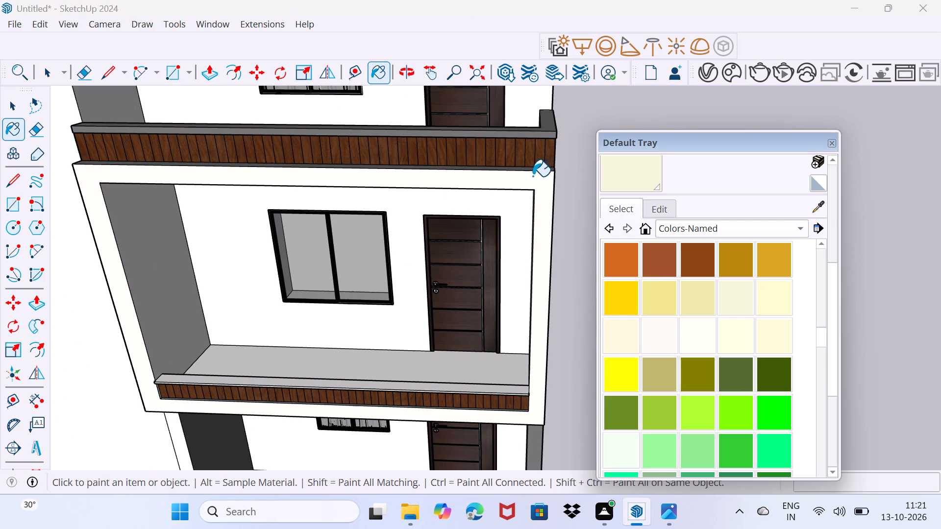
{"action": "middle_click_drag", "start_coordinate": [530, 243], "coordinate": [547, 214]}
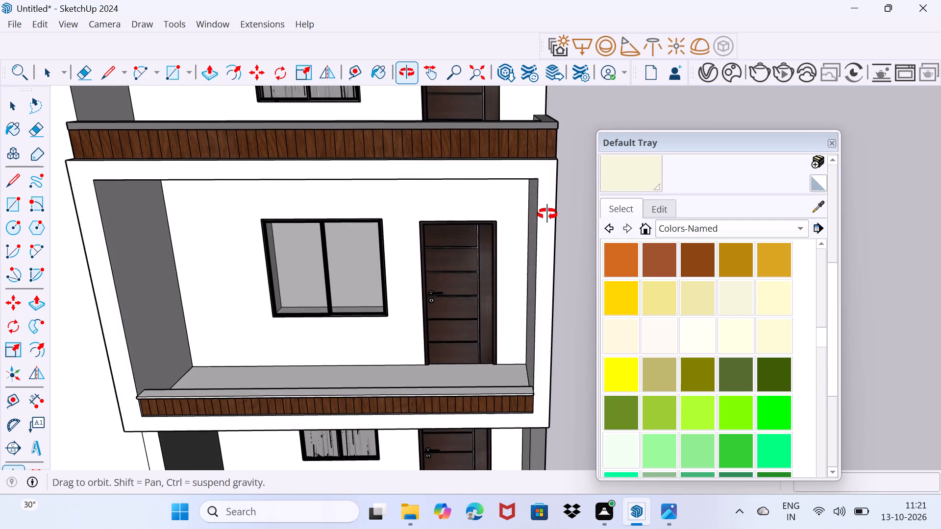
{"action": "middle_click_drag", "start_coordinate": [547, 214], "coordinate": [570, 233]}
{"action": "scroll", "coordinate": [563, 237], "scroll_direction": "down", "scroll_amount": 6}
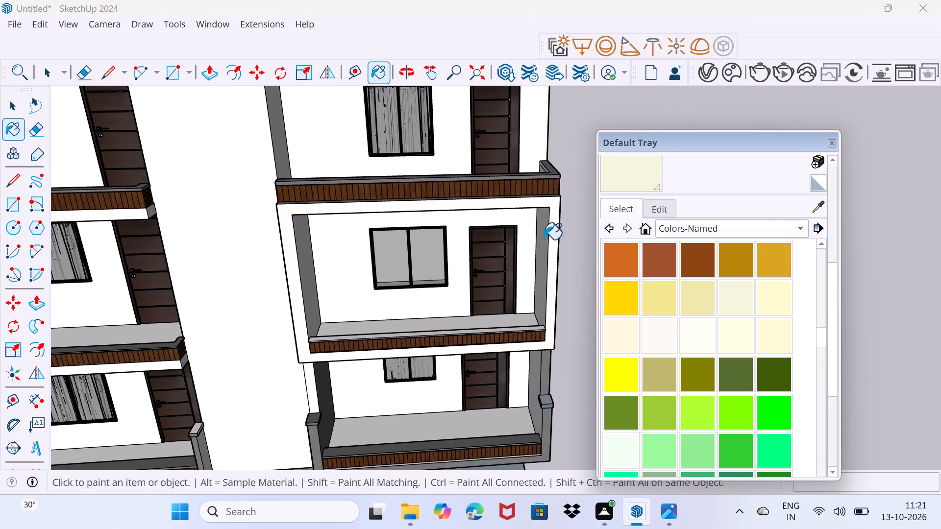
{"action": "scroll", "coordinate": [279, 249], "scroll_direction": "down", "scroll_amount": 6}
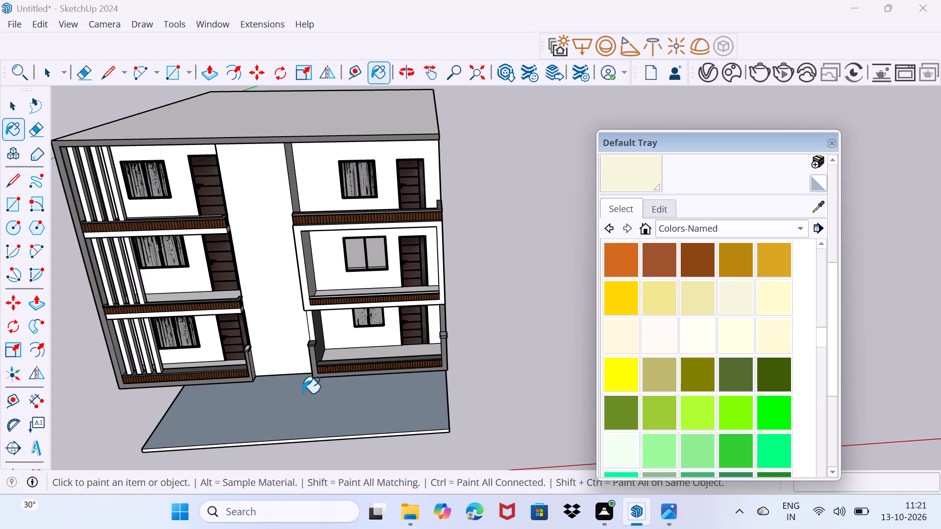
{"action": "scroll", "coordinate": [302, 392], "scroll_direction": "up", "scroll_amount": 2}
{"action": "scroll", "coordinate": [256, 365], "scroll_direction": "up", "scroll_amount": 11}
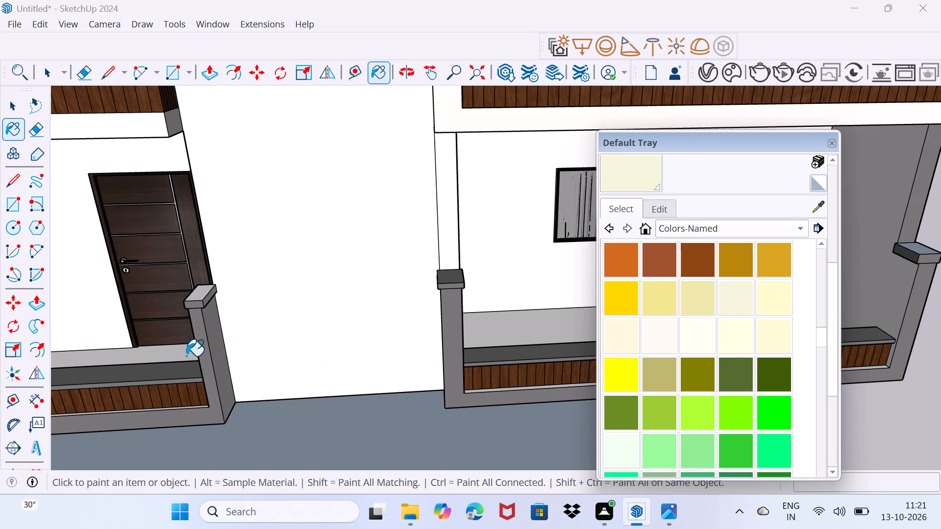
{"action": "left_click", "coordinate": [204, 349]}
{"action": "left_click", "coordinate": [212, 345]}
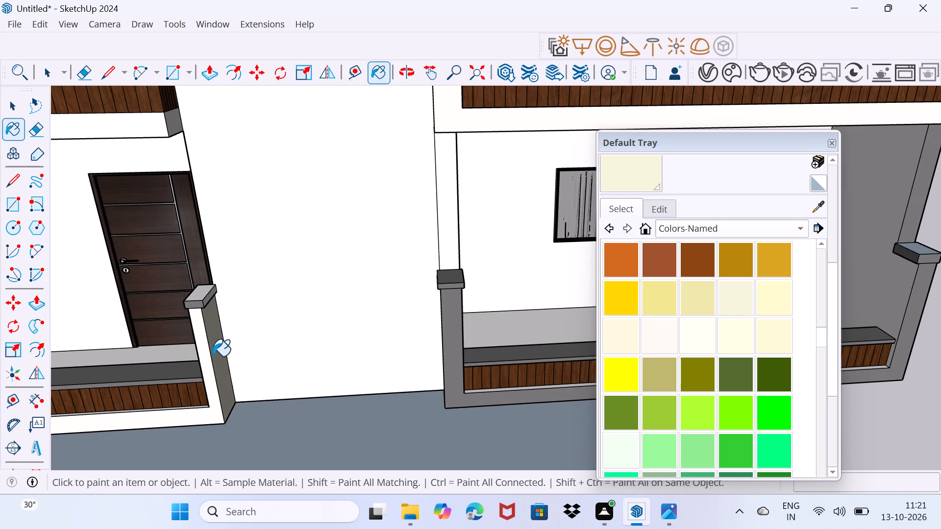
{"action": "middle_click_drag", "start_coordinate": [206, 369], "coordinate": [519, 297]}
{"action": "left_click", "coordinate": [436, 379]}
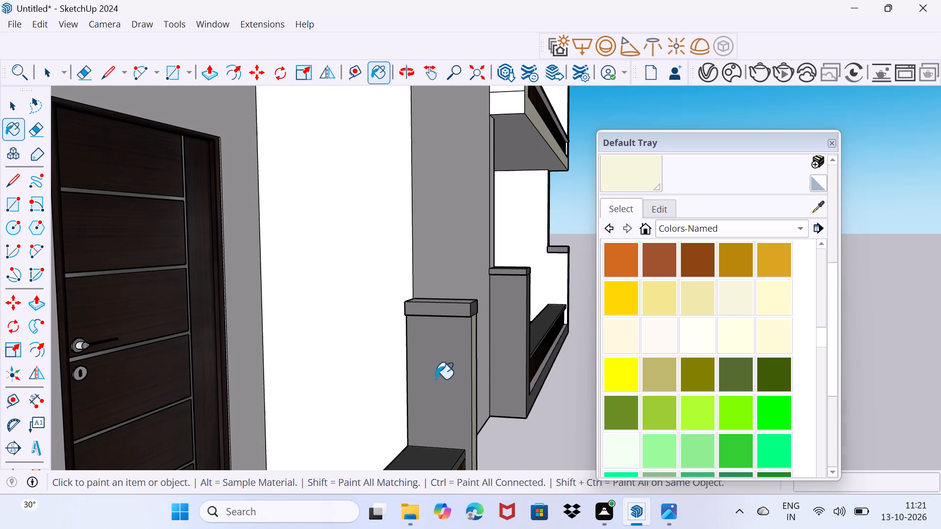
Paint the right unit's ground-floor balcony beige on its post's outer side, its front frame and its left inner side wall.
{"action": "left_click", "coordinate": [513, 337]}
{"action": "middle_click_drag", "start_coordinate": [552, 321], "coordinate": [270, 337]}
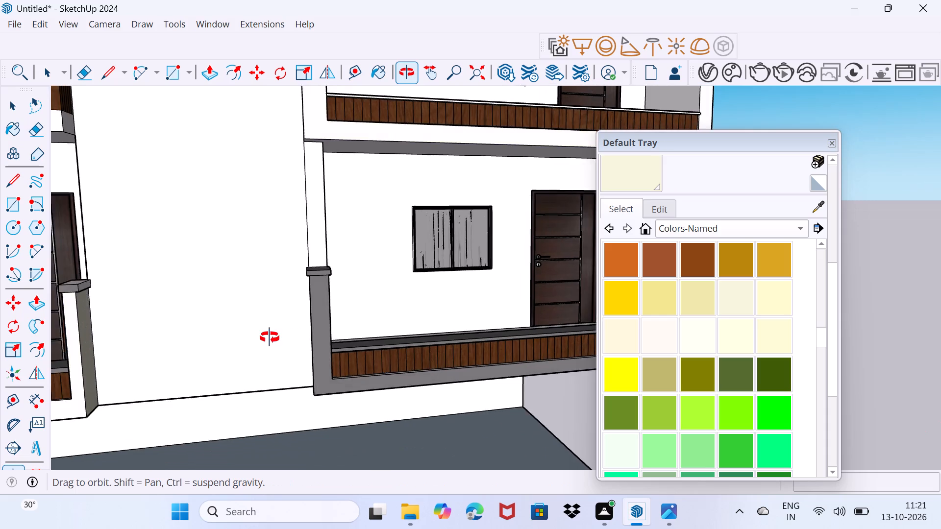
{"action": "middle_click_drag", "start_coordinate": [270, 337], "coordinate": [268, 338]}
{"action": "left_click", "coordinate": [318, 312]}
{"action": "middle_click_drag", "start_coordinate": [340, 312], "coordinate": [223, 319]}
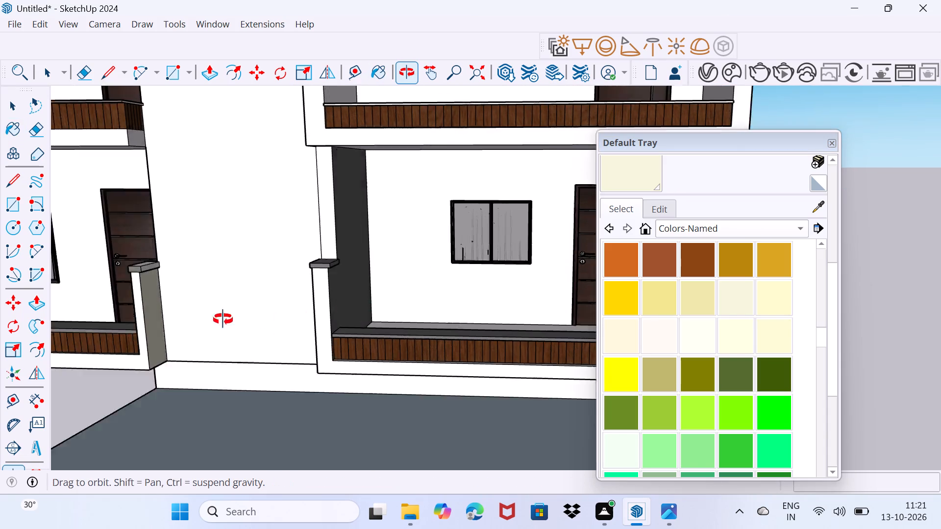
{"action": "middle_click_drag", "start_coordinate": [223, 319], "coordinate": [208, 315]}
{"action": "left_click", "coordinate": [365, 294]}
Apply the same beige to the floor of the left unit's middle-floor balcony.
{"action": "middle_click_drag", "start_coordinate": [356, 302], "coordinate": [412, 313]}
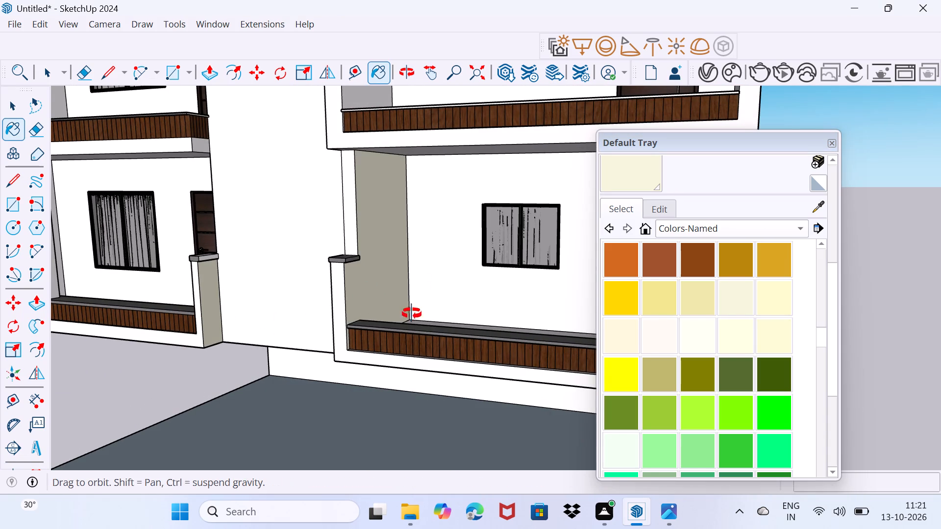
{"action": "middle_click_drag", "start_coordinate": [412, 313], "coordinate": [512, 307]}
{"action": "middle_click_drag", "start_coordinate": [424, 307], "coordinate": [607, 298]}
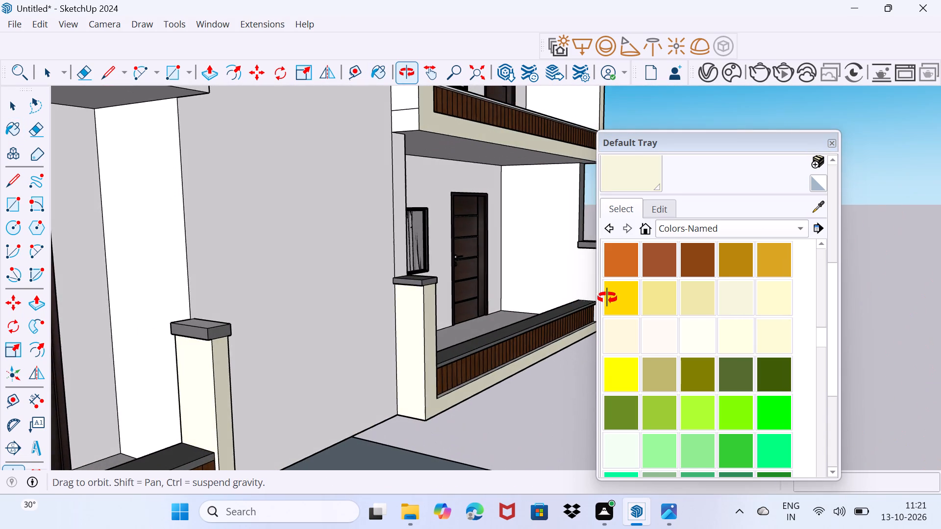
{"action": "middle_click_drag", "start_coordinate": [607, 298], "coordinate": [446, 324]}
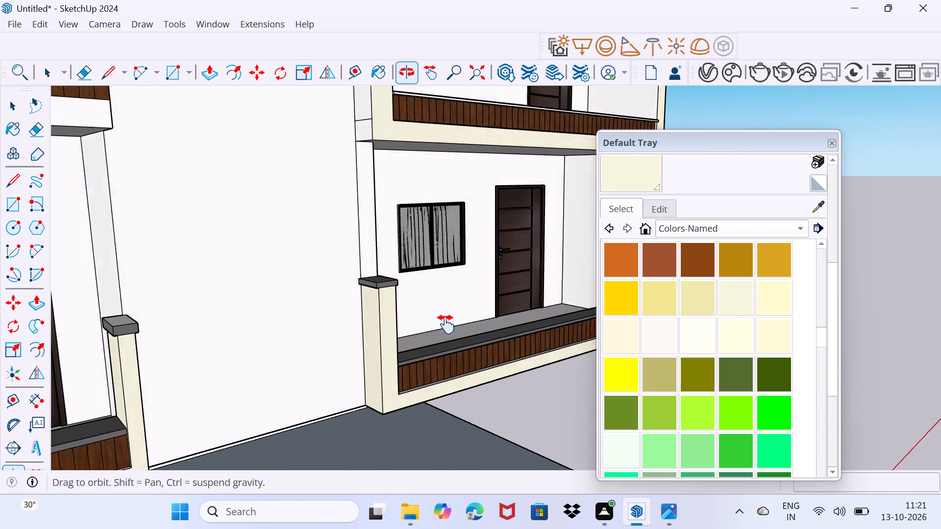
{"action": "middle_click_drag", "start_coordinate": [446, 324], "coordinate": [264, 337]}
{"action": "scroll", "coordinate": [264, 337], "scroll_direction": "down", "scroll_amount": 1}
{"action": "scroll", "coordinate": [343, 281], "scroll_direction": "down", "scroll_amount": 3}
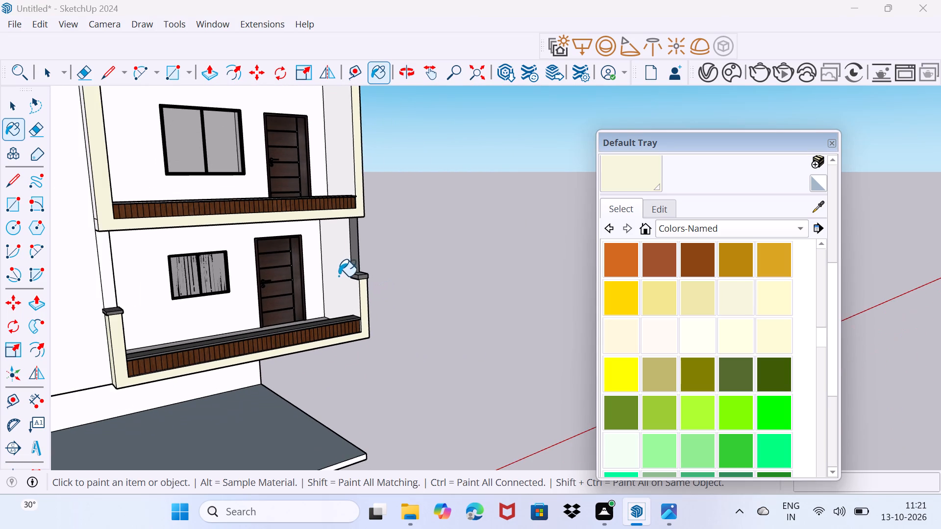
{"action": "middle_click_drag", "start_coordinate": [343, 203], "coordinate": [438, 324]}
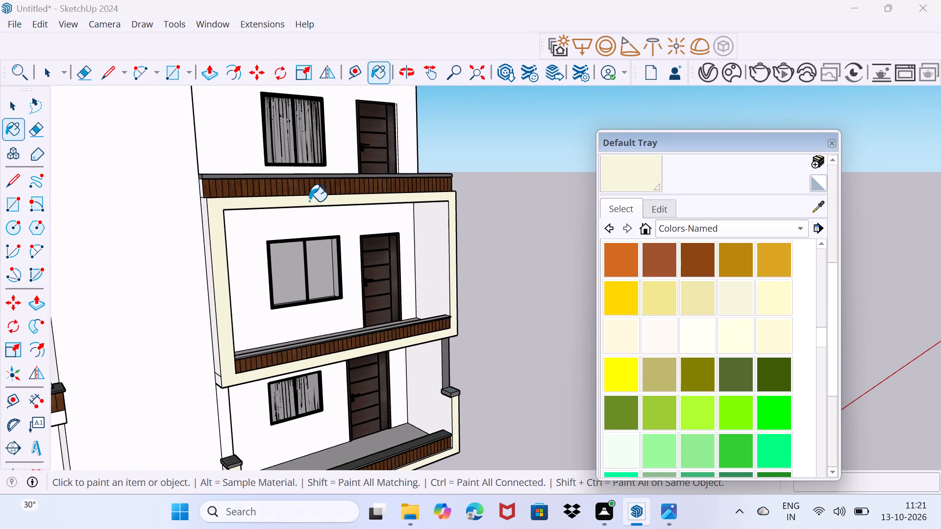
{"action": "middle_click_drag", "start_coordinate": [276, 209], "coordinate": [487, 232], "text": "shift"}
{"action": "left_click", "coordinate": [260, 409]}
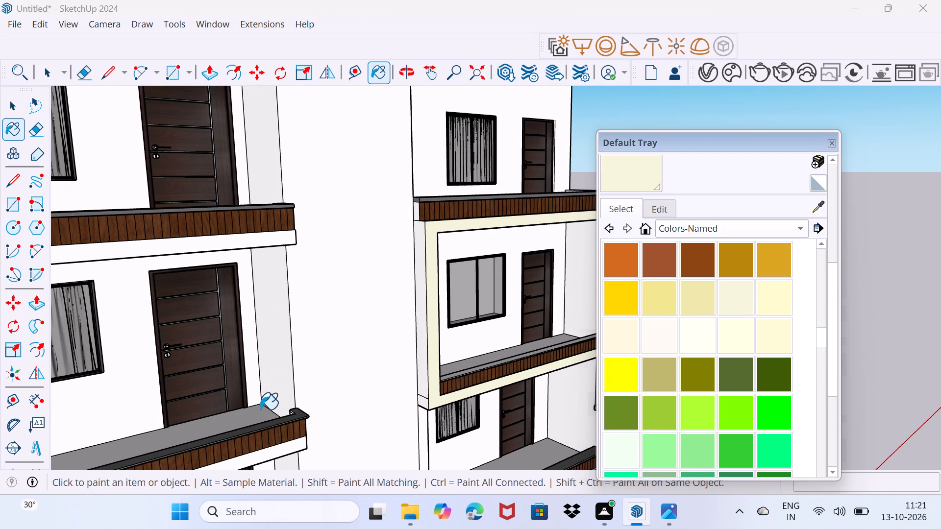
{"action": "middle_click_drag", "start_coordinate": [292, 369], "coordinate": [244, 444]}
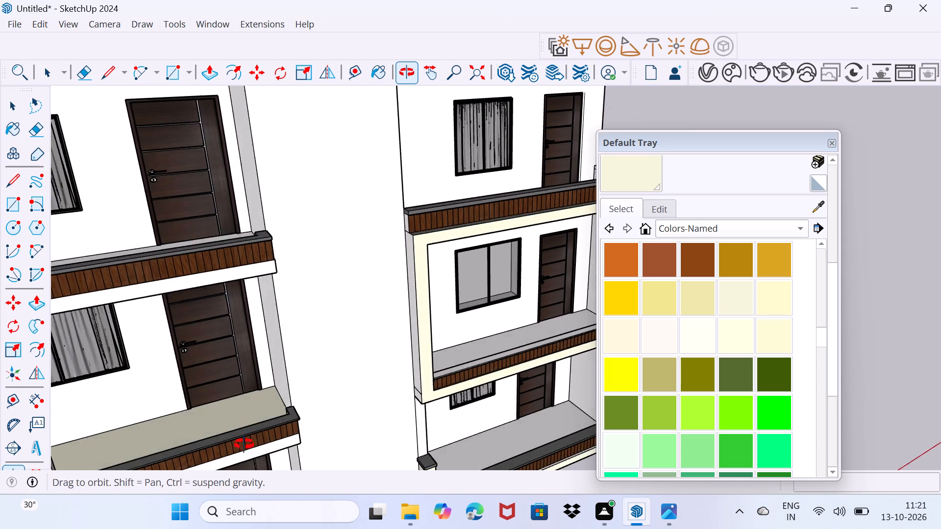
Examine the whole front facade of the apartment building, checking the painted balcony frames and posts on every floor.
{"action": "middle_click_drag", "start_coordinate": [244, 444], "coordinate": [337, 305]}
{"action": "scroll", "coordinate": [337, 305], "scroll_direction": "down", "scroll_amount": 5}
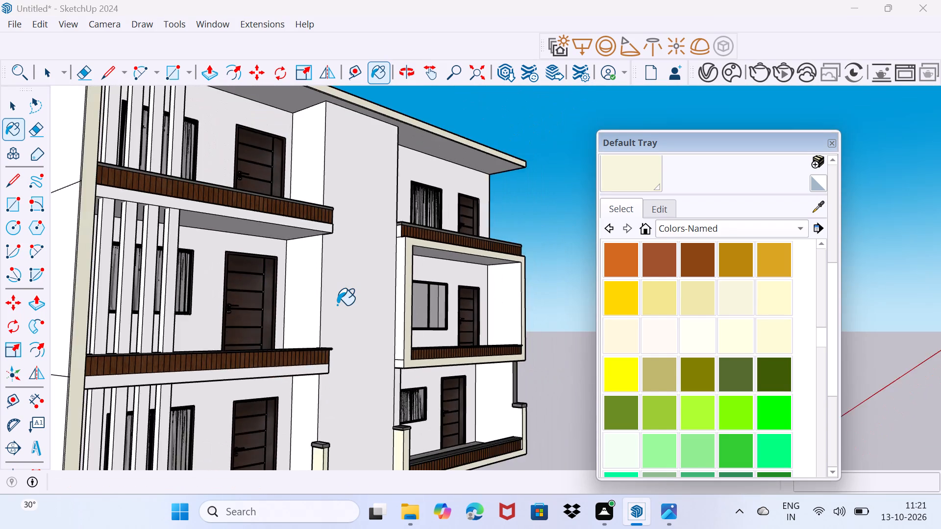
{"action": "scroll", "coordinate": [337, 305], "scroll_direction": "down", "scroll_amount": 5}
{"action": "middle_click_drag", "start_coordinate": [336, 306], "coordinate": [162, 338]}
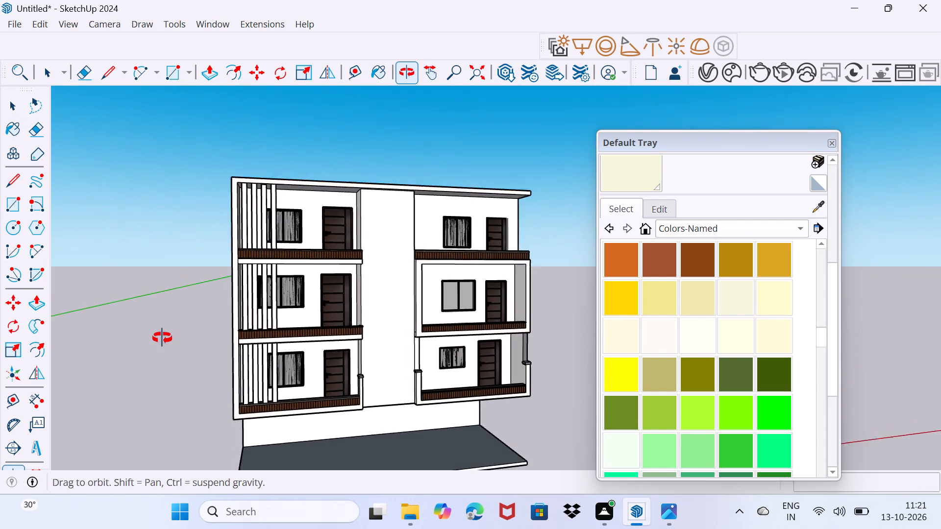
{"action": "middle_click_drag", "start_coordinate": [162, 338], "coordinate": [162, 338]}
{"action": "scroll", "coordinate": [417, 332], "scroll_direction": "up", "scroll_amount": 1}
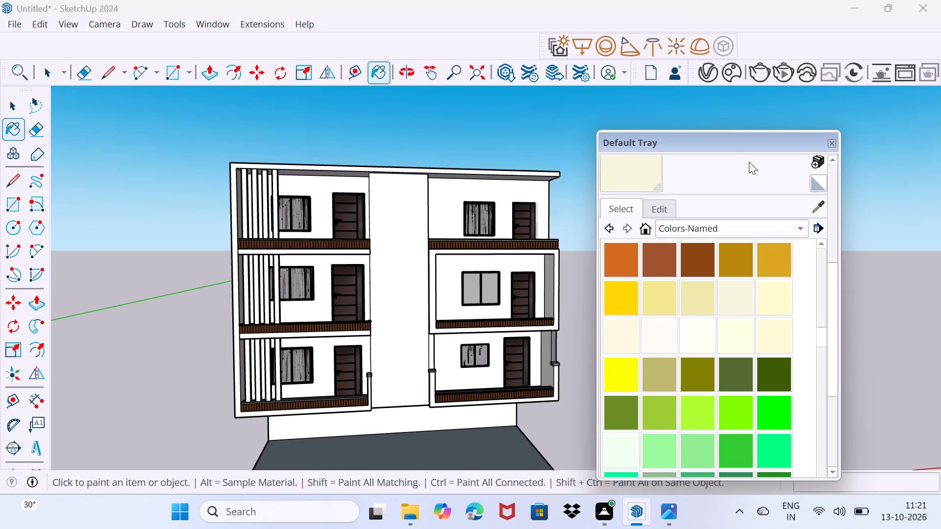
Move the Default Tray farther away from the building so that more of the modelling area is clear.
{"action": "left_click_drag", "start_coordinate": [737, 132], "coordinate": [917, 169]}
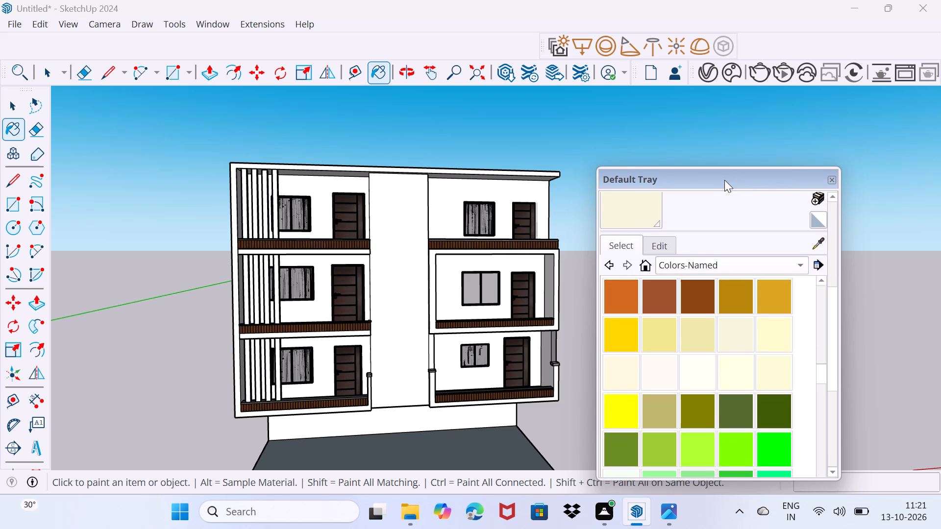
{"action": "left_click_drag", "start_coordinate": [724, 180], "coordinate": [851, 237]}
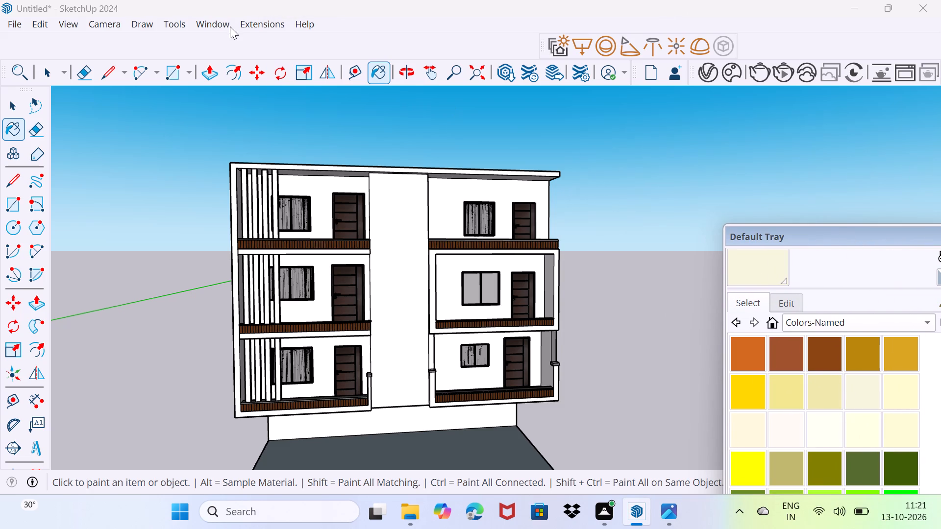
Open 3D Warehouse to browse for models for the apartment building.
{"action": "left_click", "coordinate": [224, 21]}
{"action": "left_click", "coordinate": [230, 138]}
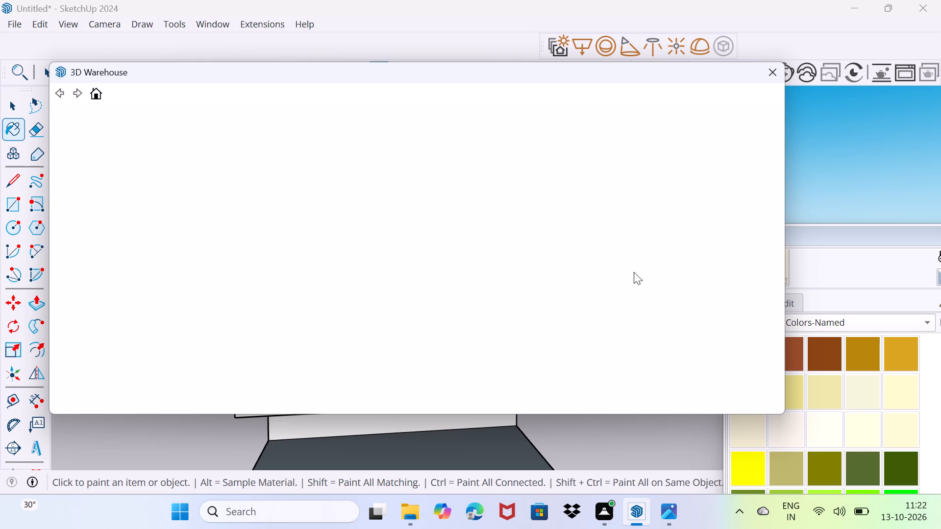
{"action": "scroll", "coordinate": [492, 309], "scroll_direction": "down", "scroll_amount": 3}
{"action": "scroll", "coordinate": [492, 305], "scroll_direction": "up", "scroll_amount": 1}
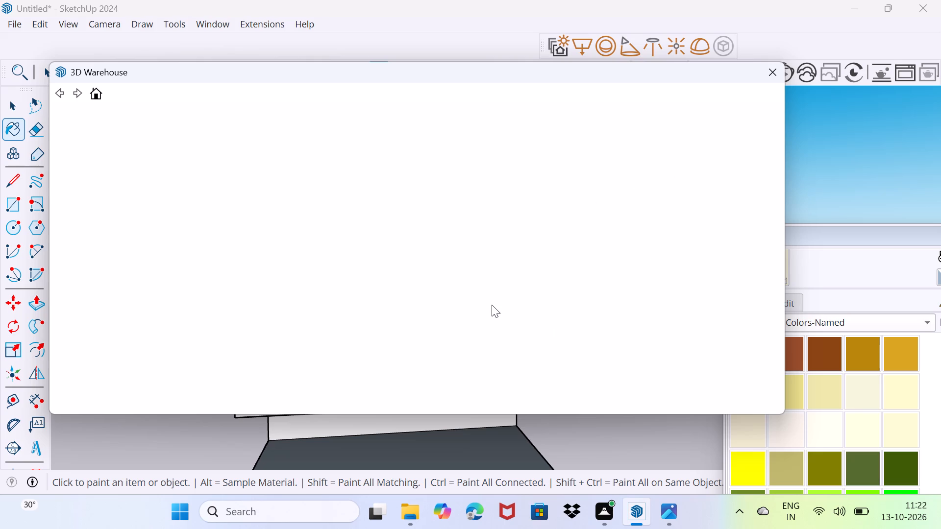
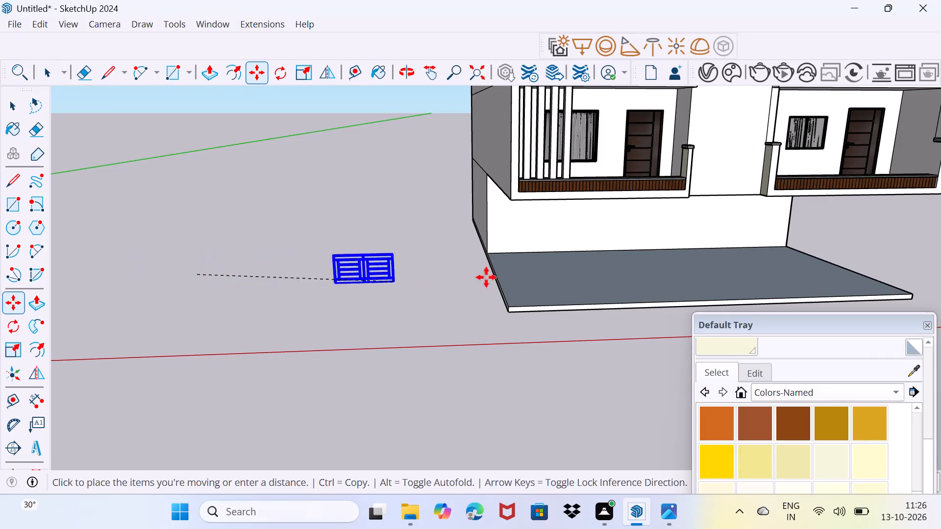
Place the railing being moved onto the ledge of the left block's lowest balcony, against the corner pillar.
{"action": "scroll", "coordinate": [629, 222], "scroll_direction": "up", "scroll_amount": 3}
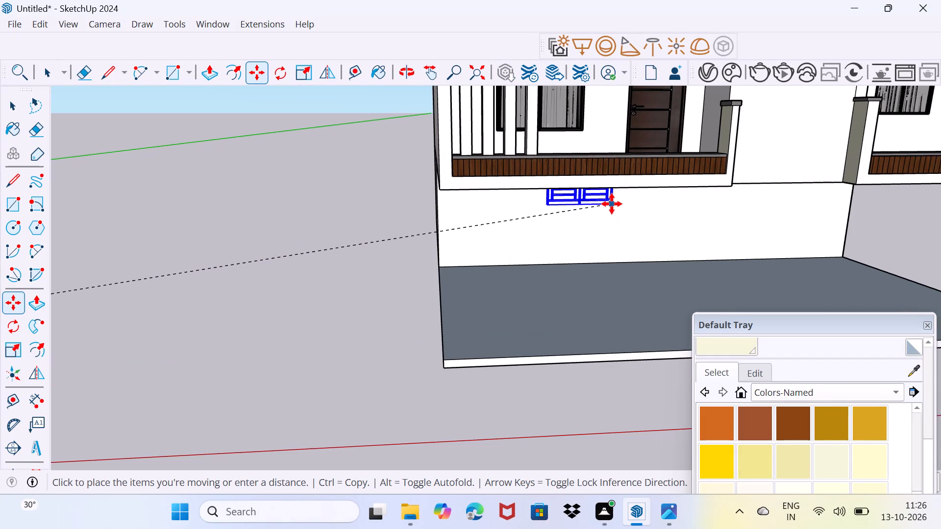
{"action": "scroll", "coordinate": [612, 204], "scroll_direction": "up", "scroll_amount": 1}
{"action": "middle_click_drag", "start_coordinate": [612, 204], "coordinate": [582, 252]}
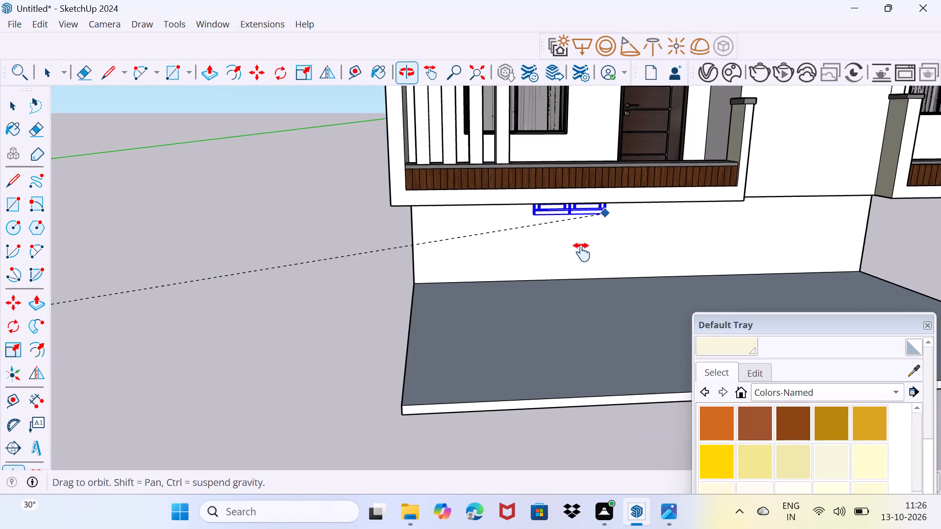
{"action": "middle_click_drag", "start_coordinate": [582, 252], "coordinate": [546, 309]}
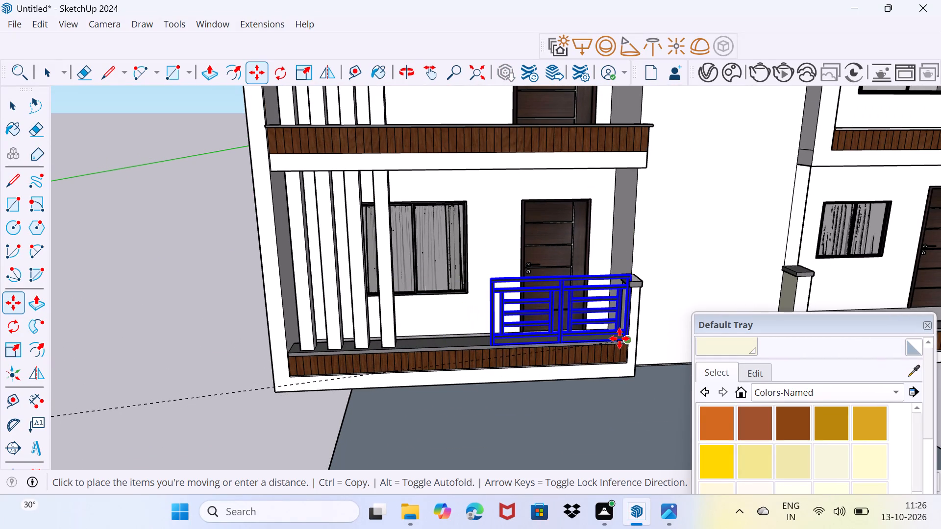
{"action": "left_click", "coordinate": [619, 338]}
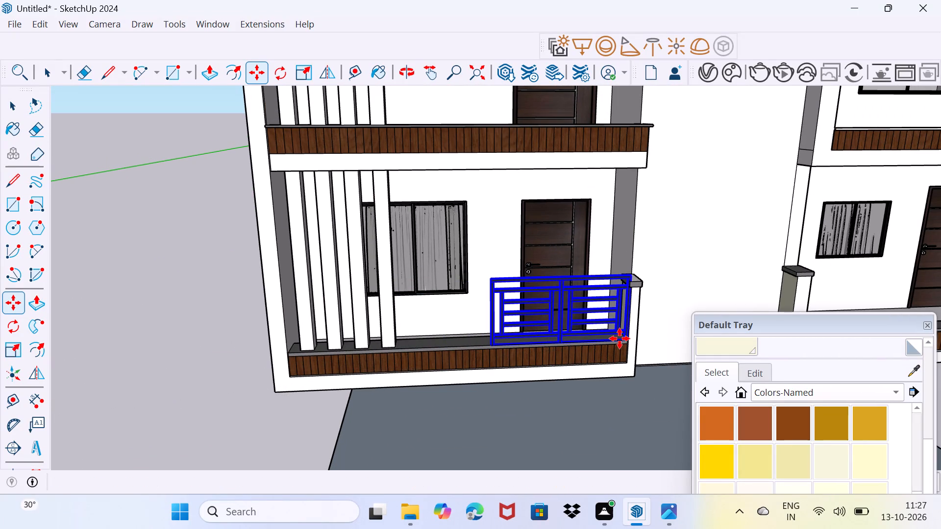
Copy the railing straight up onto the ledges of the two balconies above in the left block.
{"action": "left_click", "coordinate": [619, 338], "text": "ctrl"}
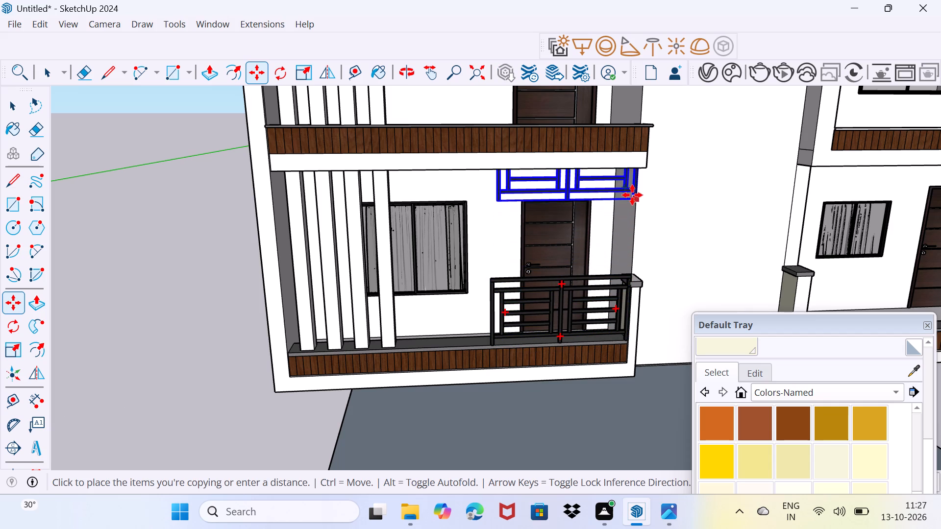
{"action": "middle_click_drag", "start_coordinate": [633, 154], "coordinate": [628, 168], "text": "shift"}
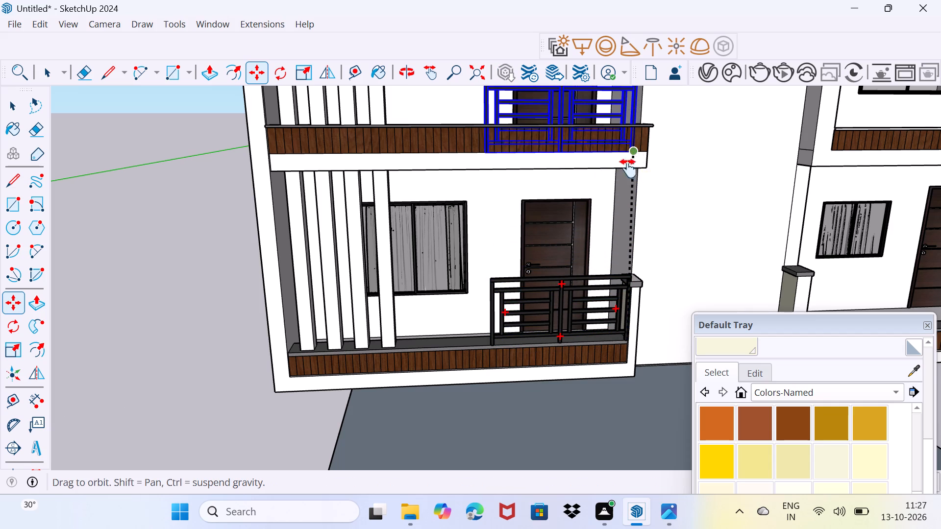
{"action": "middle_click_drag", "start_coordinate": [628, 168], "coordinate": [552, 372], "text": "shift"}
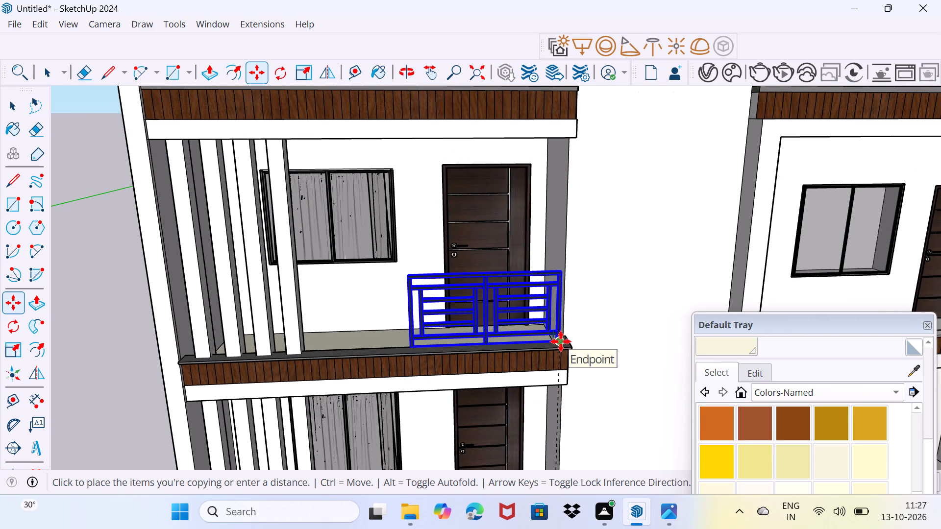
{"action": "left_click", "coordinate": [559, 345]}
{"action": "left_click", "coordinate": [559, 345]}
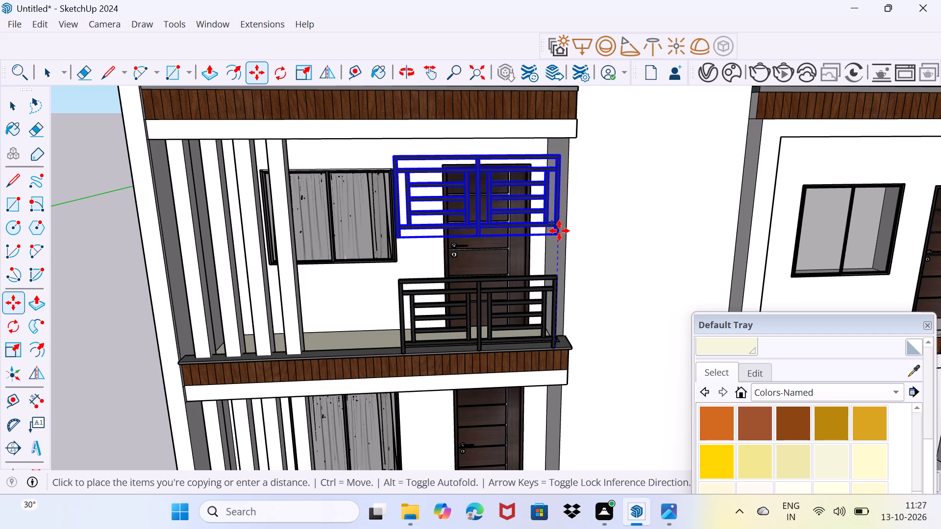
{"action": "middle_click_drag", "start_coordinate": [559, 229], "coordinate": [530, 372]}
{"action": "scroll", "coordinate": [557, 236], "scroll_direction": "down", "scroll_amount": 1, "text": "shift"}
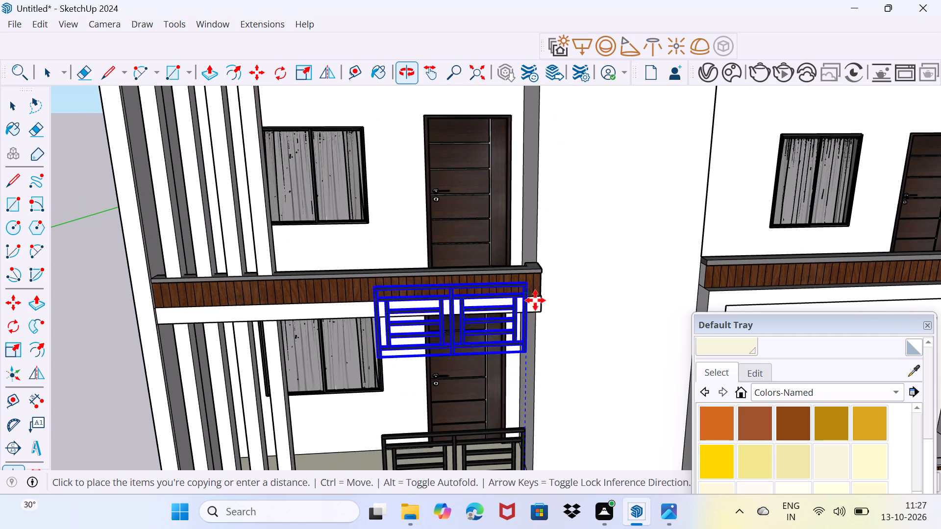
{"action": "left_click", "coordinate": [537, 276]}
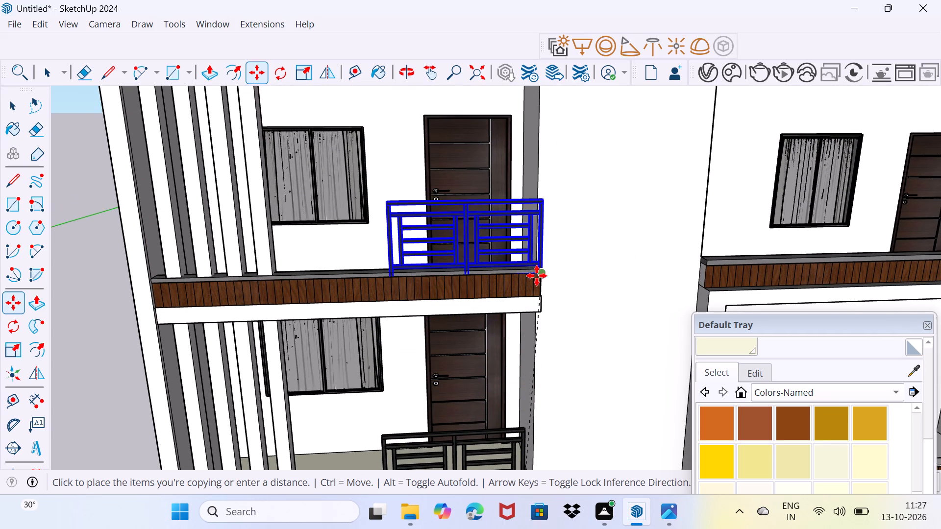
Copy the third-level railing across onto the same-level balcony of the right block.
{"action": "left_click", "coordinate": [548, 273]}
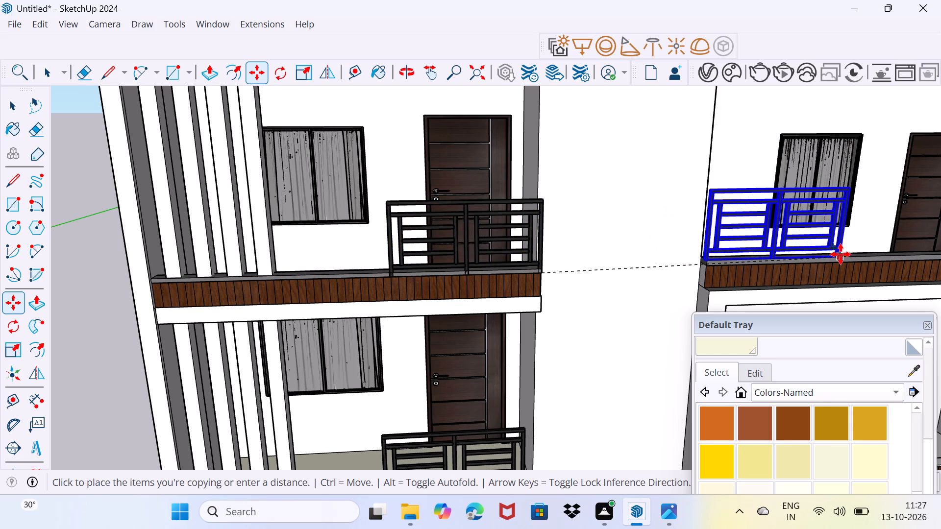
{"action": "left_click", "coordinate": [842, 254]}
Copy that railing down onto the right block's middle balcony, at the door end of the ledge.
{"action": "left_click", "coordinate": [842, 254]}
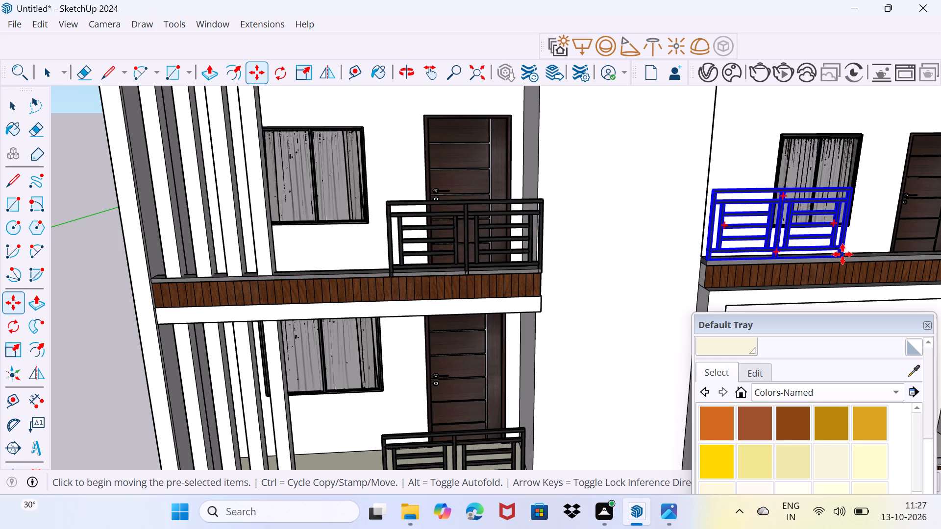
{"action": "scroll", "coordinate": [809, 310], "scroll_direction": "down", "scroll_amount": 2}
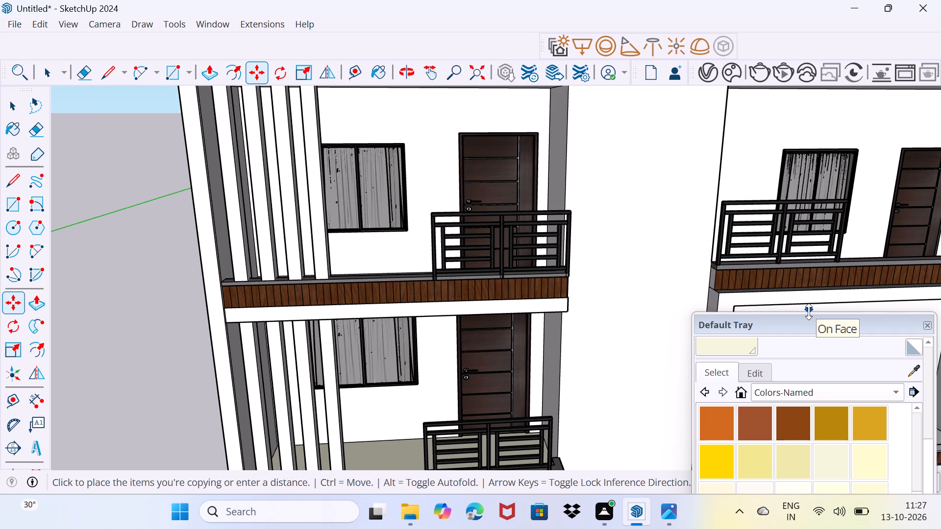
{"action": "middle_click_drag", "start_coordinate": [809, 312], "coordinate": [640, 212], "text": "shift"}
{"action": "middle_click_drag", "start_coordinate": [743, 244], "coordinate": [733, 238]}
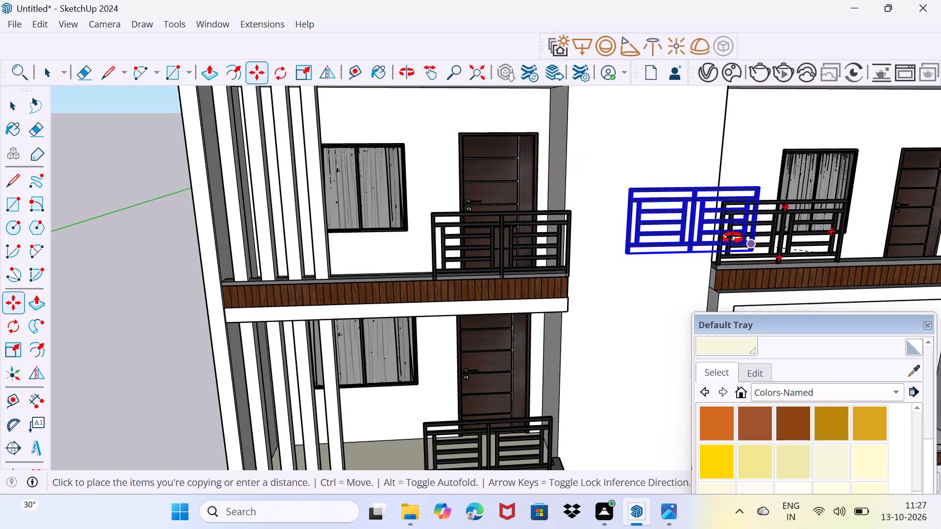
{"action": "middle_click_drag", "start_coordinate": [733, 238], "coordinate": [251, 91]}
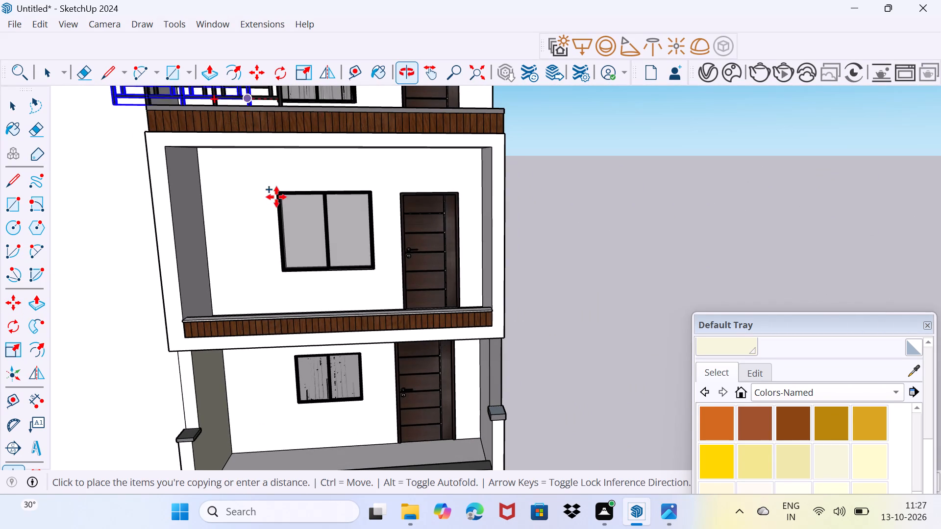
{"action": "middle_click_drag", "start_coordinate": [481, 312], "coordinate": [455, 216], "text": "shift"}
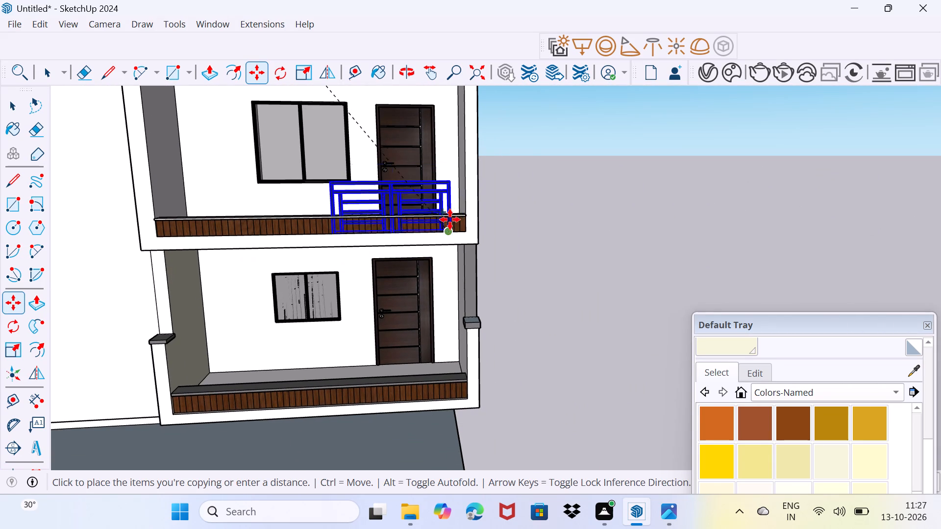
{"action": "scroll", "coordinate": [451, 214], "scroll_direction": "up", "scroll_amount": 5}
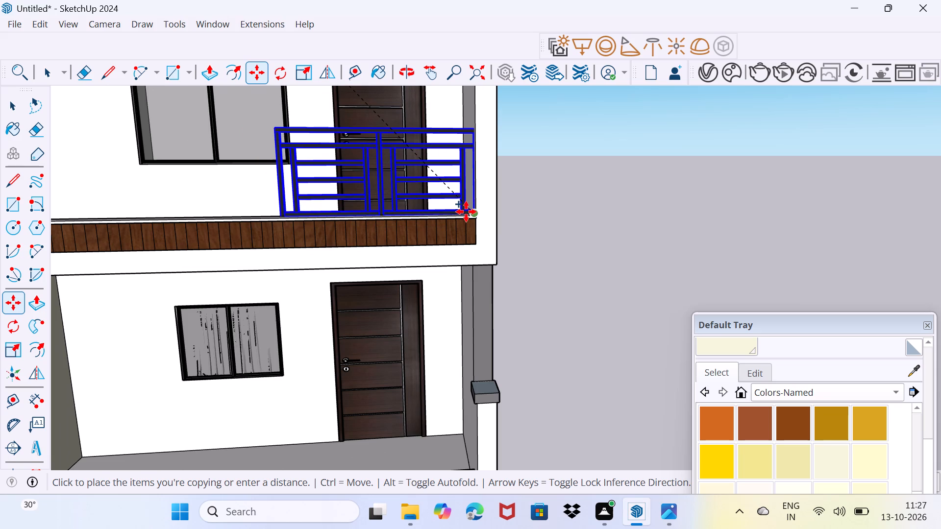
{"action": "left_click", "coordinate": [466, 212]}
Copy the railing down onto the right block's lowest balcony and shift it to fit the ledge at the corner pillar.
{"action": "left_click", "coordinate": [466, 212]}
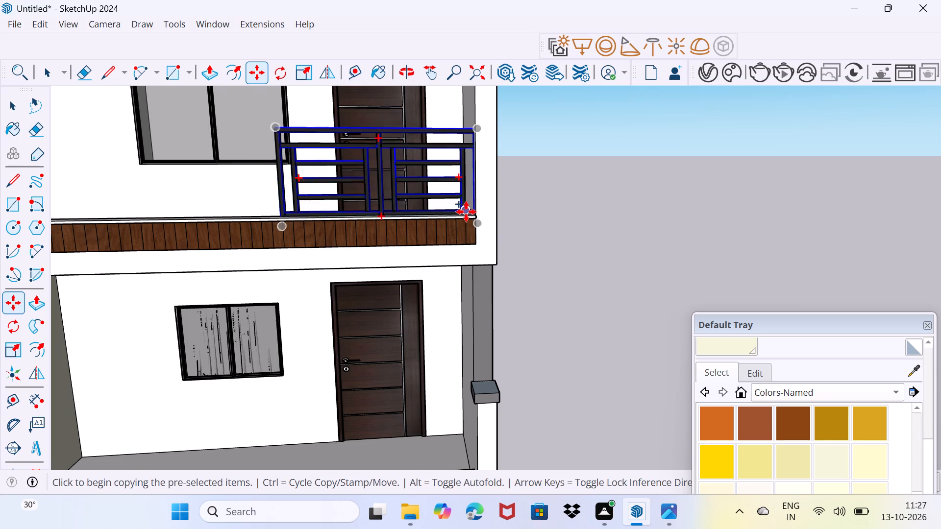
{"action": "middle_click_drag", "start_coordinate": [460, 390], "coordinate": [454, 205], "text": "shift"}
{"action": "scroll", "coordinate": [465, 245], "scroll_direction": "up", "scroll_amount": 2}
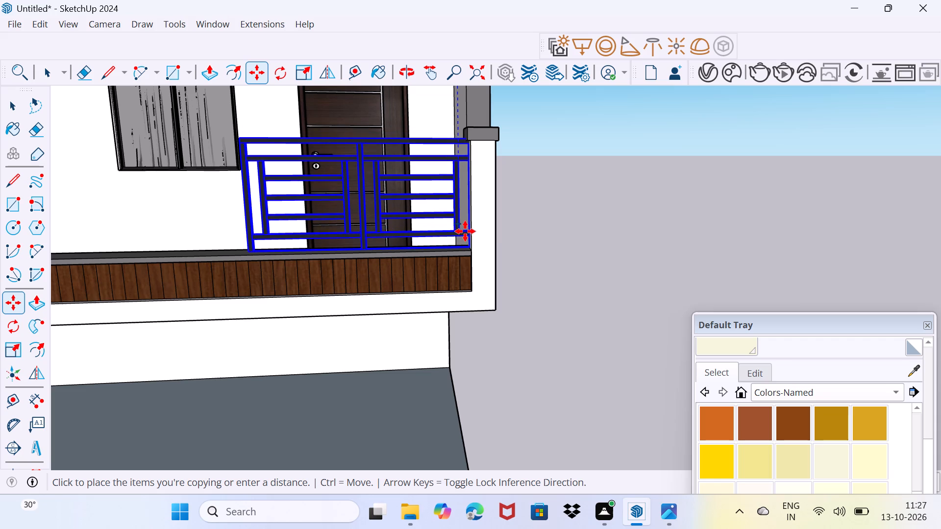
{"action": "left_click", "coordinate": [465, 231]}
{"action": "scroll", "coordinate": [459, 254], "scroll_direction": "up", "scroll_amount": 3}
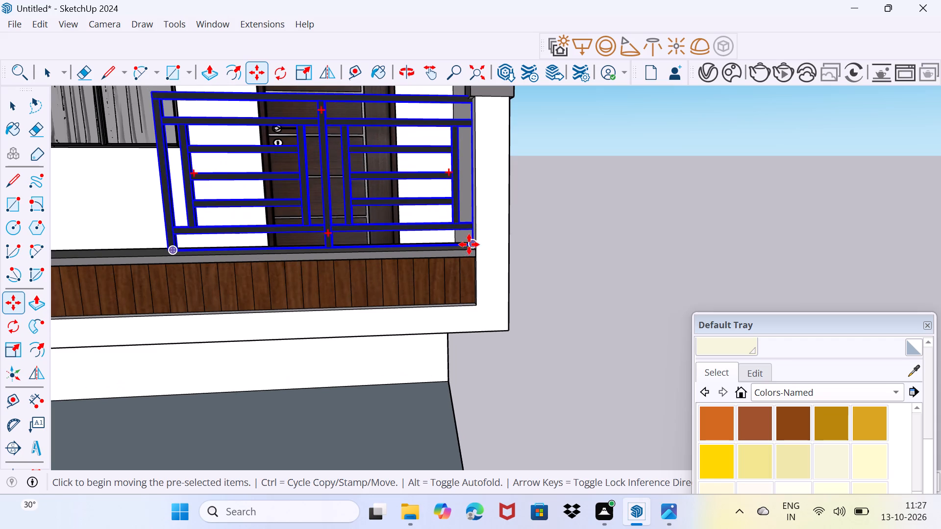
{"action": "left_click", "coordinate": [475, 248]}
{"action": "left_click", "coordinate": [476, 253]}
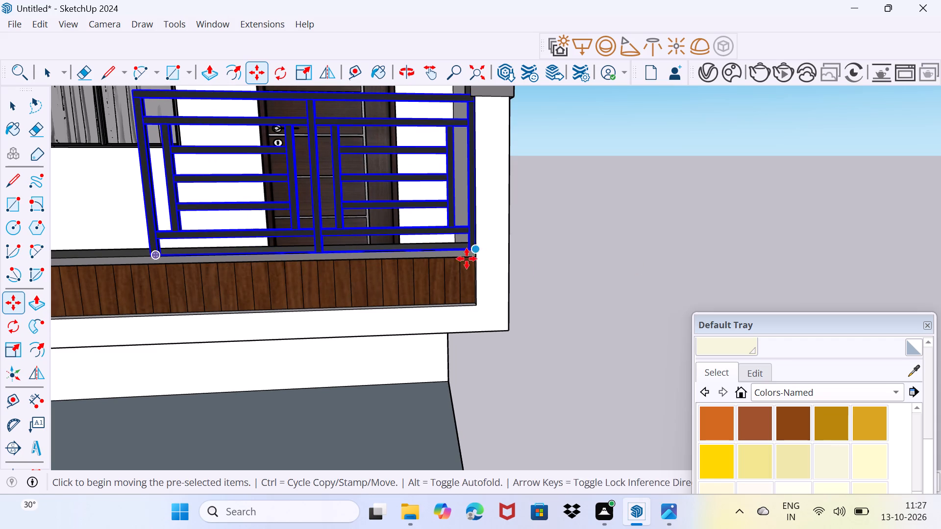
Scale the right block's lowest balcony railing lengthwise so it spans the full ledge between both pillars.
{"action": "middle_click_drag", "start_coordinate": [427, 280], "coordinate": [672, 315]}
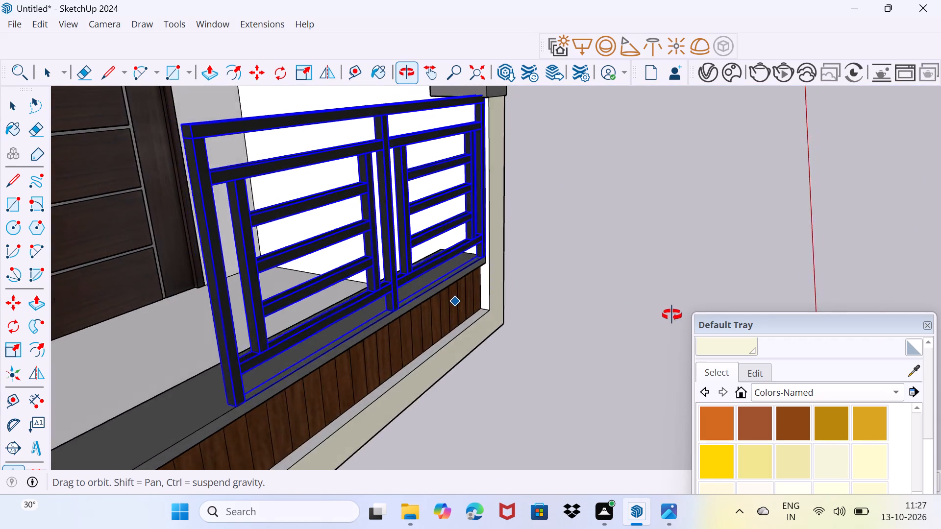
{"action": "middle_click_drag", "start_coordinate": [672, 315], "coordinate": [768, 309]}
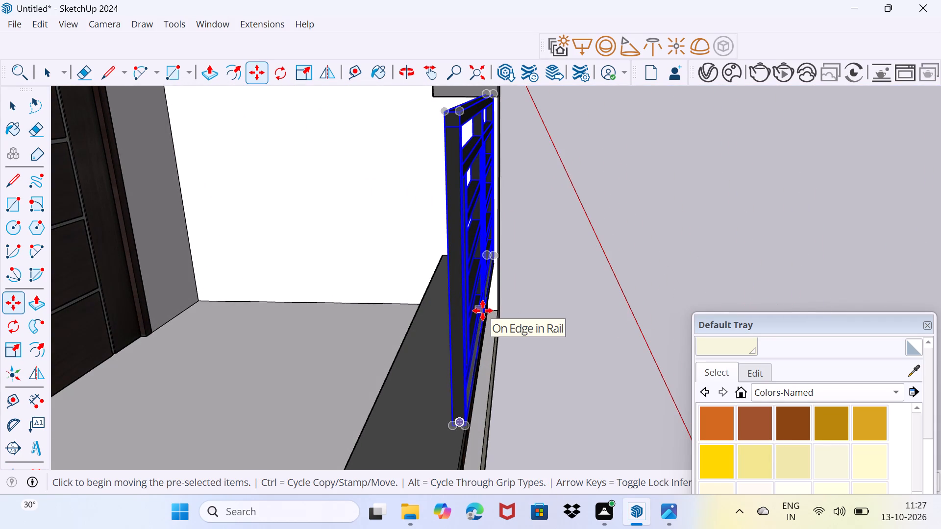
{"action": "key", "text": "s"}
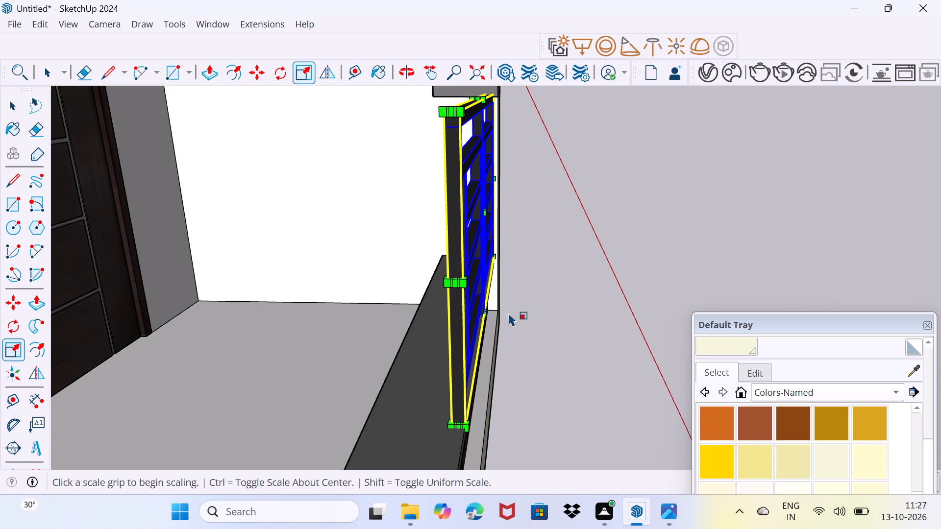
{"action": "scroll", "coordinate": [494, 309], "scroll_direction": "up", "scroll_amount": 2}
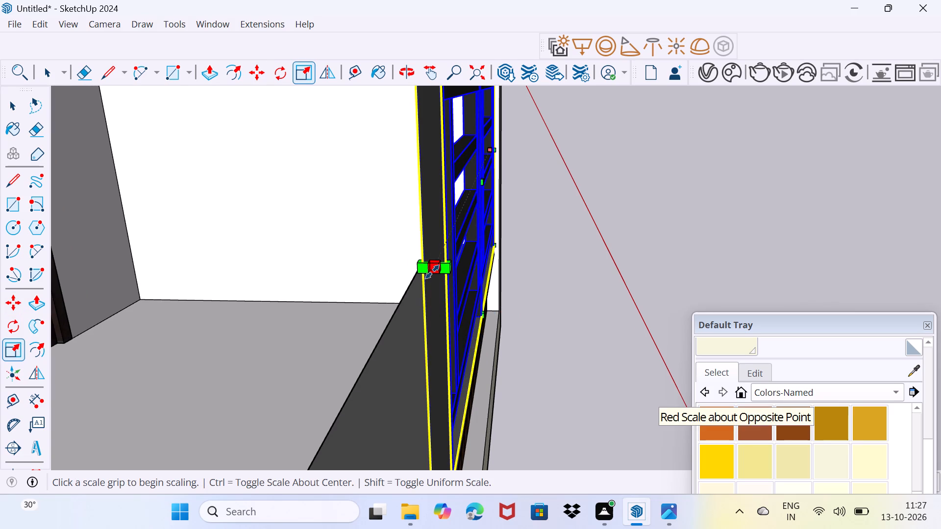
{"action": "left_click", "coordinate": [432, 272]}
{"action": "scroll", "coordinate": [283, 318], "scroll_direction": "down", "scroll_amount": 8}
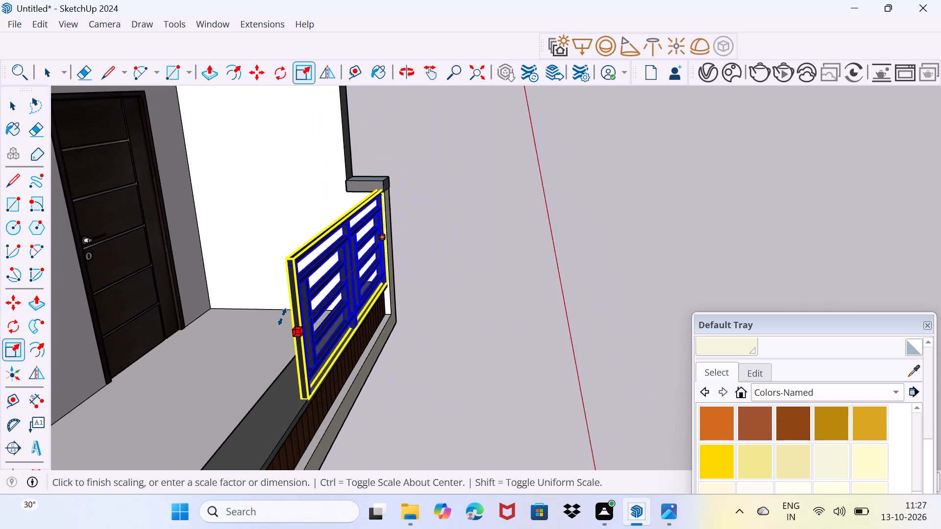
{"action": "scroll", "coordinate": [282, 317], "scroll_direction": "down", "scroll_amount": 7}
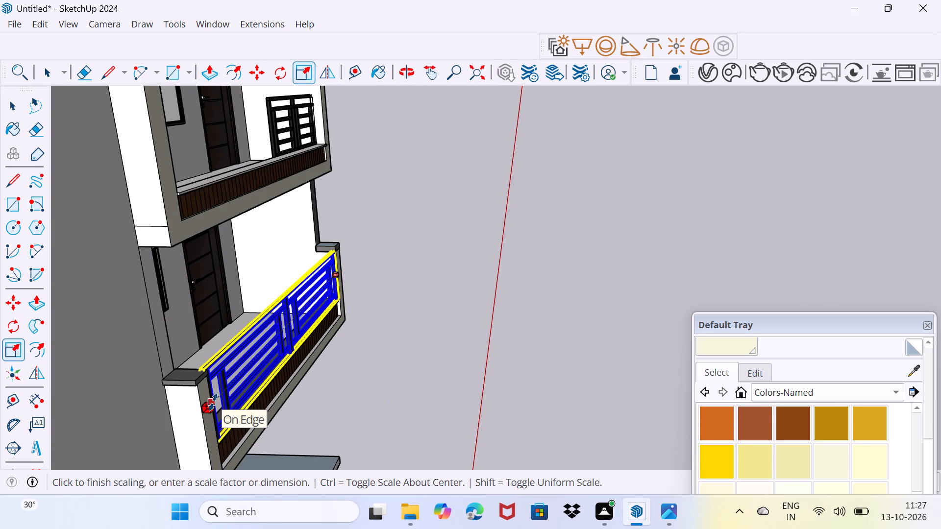
{"action": "left_click", "coordinate": [213, 402]}
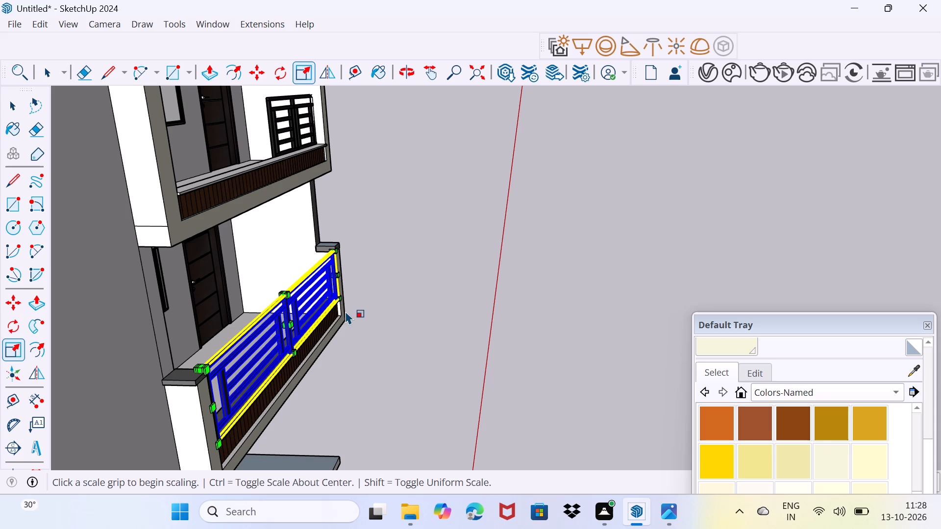
{"action": "key", "text": "space"}
{"action": "key", "text": "space"}
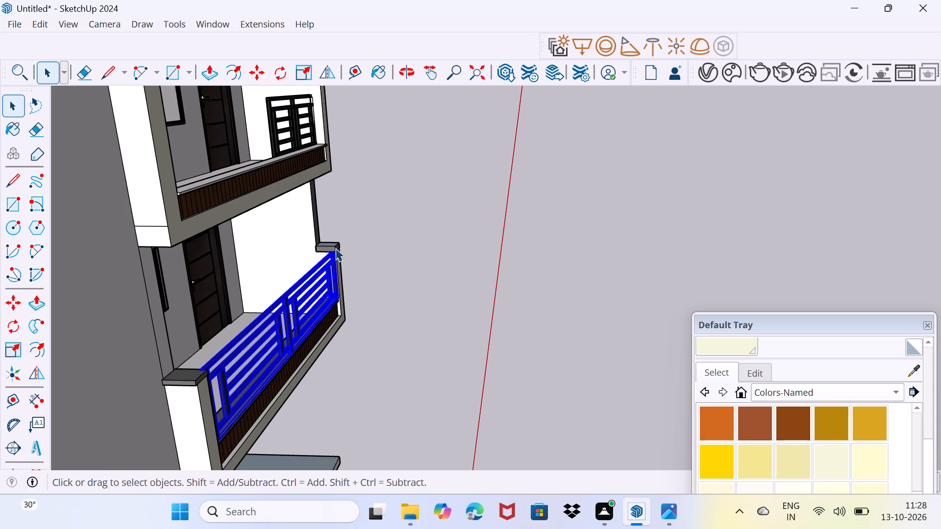
Examine how the stretched railing's end meets the ledge and pillar, and compare it with the other balconies.
{"action": "scroll", "coordinate": [354, 320], "scroll_direction": "up", "scroll_amount": 4}
{"action": "middle_click_drag", "start_coordinate": [353, 322], "coordinate": [132, 258]}
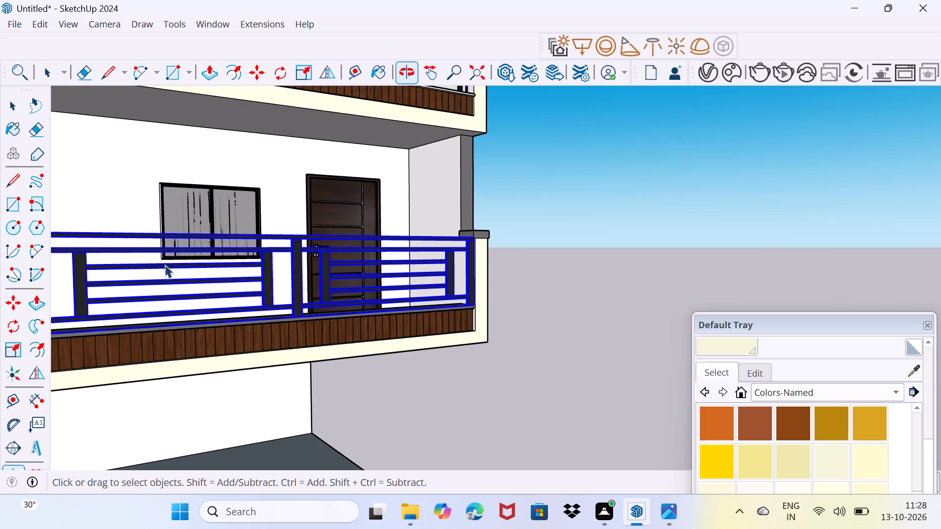
{"action": "scroll", "coordinate": [487, 300], "scroll_direction": "up", "scroll_amount": 7}
{"action": "scroll", "coordinate": [444, 320], "scroll_direction": "up", "scroll_amount": 8}
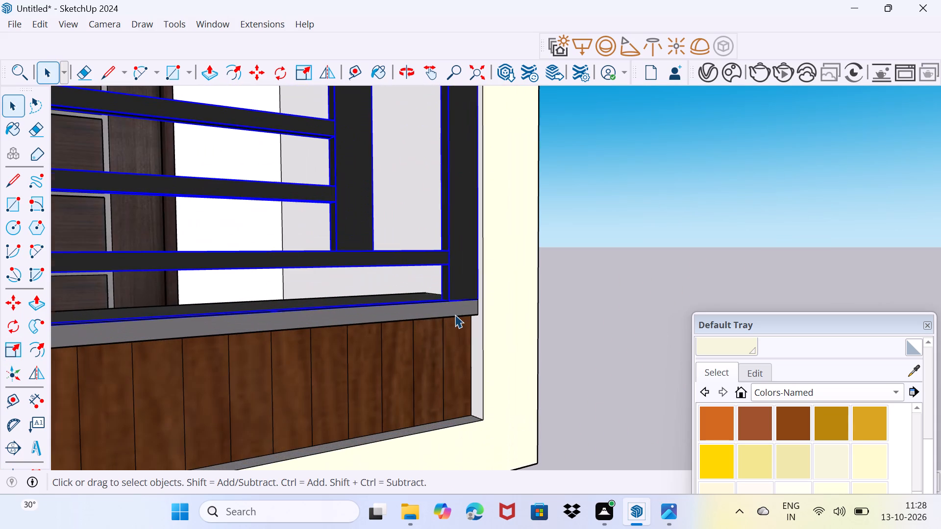
{"action": "scroll", "coordinate": [463, 295], "scroll_direction": "down", "scroll_amount": 4}
{"action": "left_click_drag", "start_coordinate": [500, 307], "coordinate": [507, 291]}
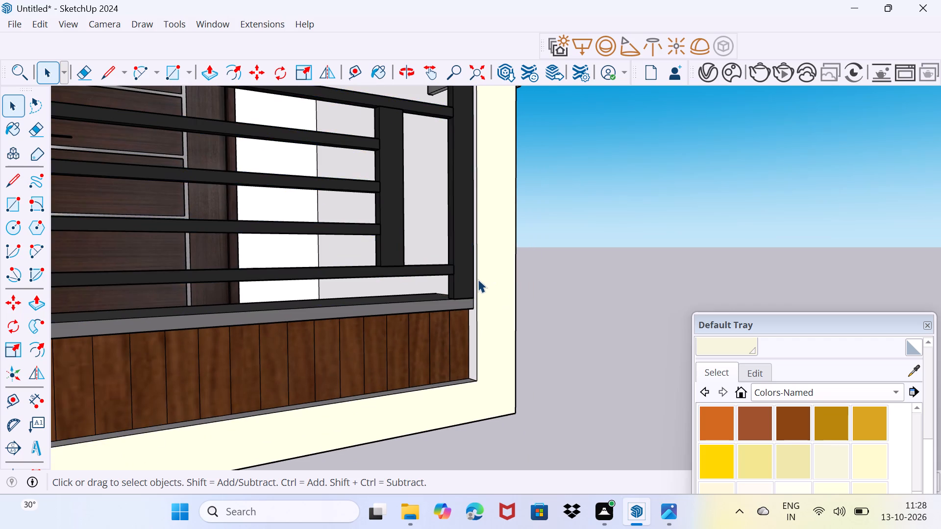
{"action": "scroll", "coordinate": [479, 279], "scroll_direction": "down", "scroll_amount": 18}
{"action": "middle_click_drag", "start_coordinate": [467, 286], "coordinate": [461, 292]}
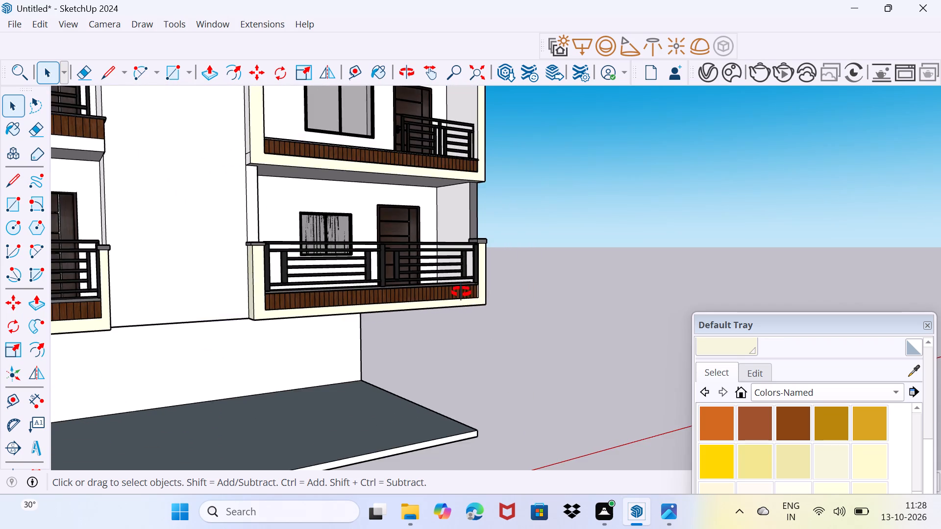
{"action": "middle_click_drag", "start_coordinate": [461, 292], "coordinate": [409, 362]}
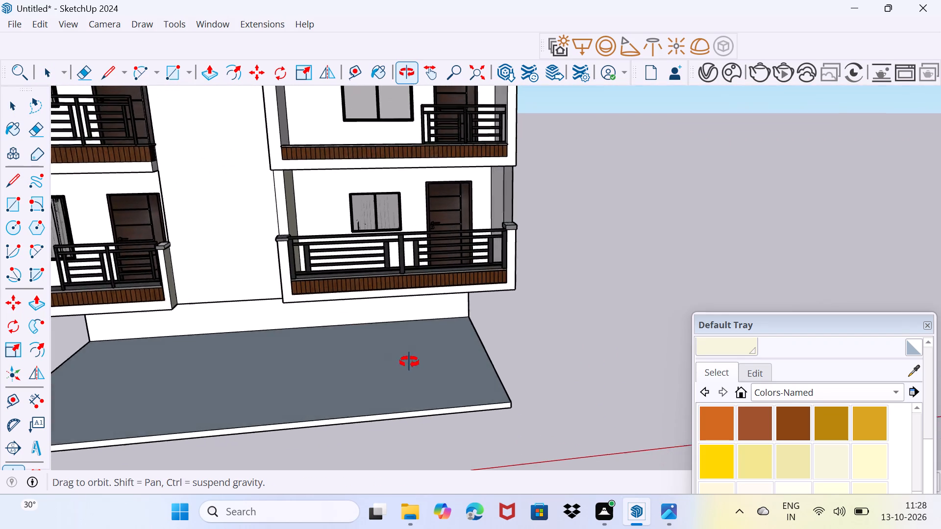
{"action": "middle_click_drag", "start_coordinate": [409, 362], "coordinate": [444, 337]}
Scale the right block's lowest balcony railing vertically from its top to make it slightly shorter.
{"action": "left_click", "coordinate": [389, 246]}
{"action": "scroll", "coordinate": [383, 245], "scroll_direction": "up", "scroll_amount": 4}
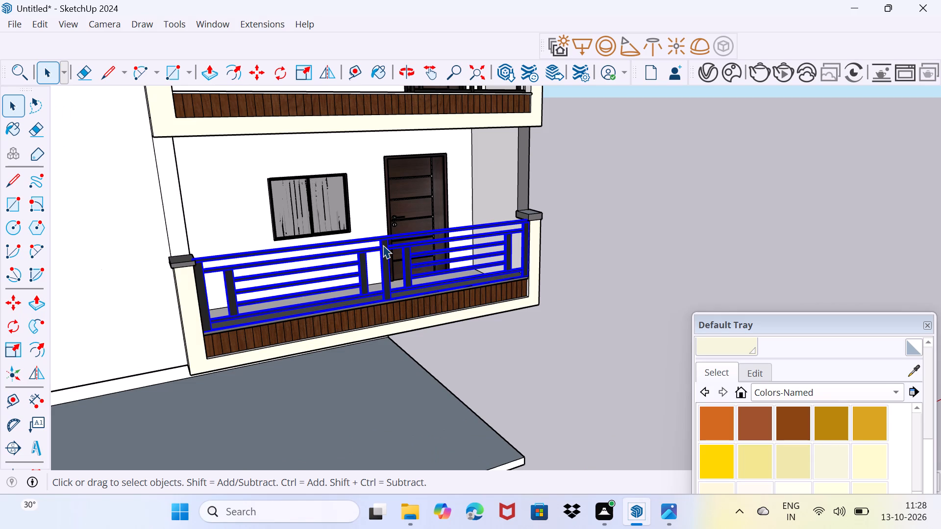
{"action": "key", "text": "s"}
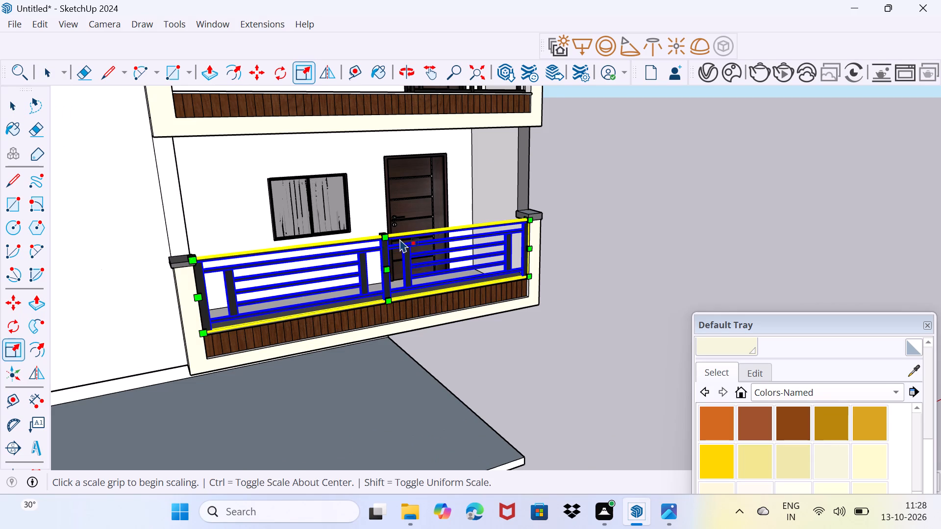
{"action": "scroll", "coordinate": [400, 239], "scroll_direction": "up", "scroll_amount": 3}
{"action": "middle_click_drag", "start_coordinate": [377, 256], "coordinate": [504, 334]}
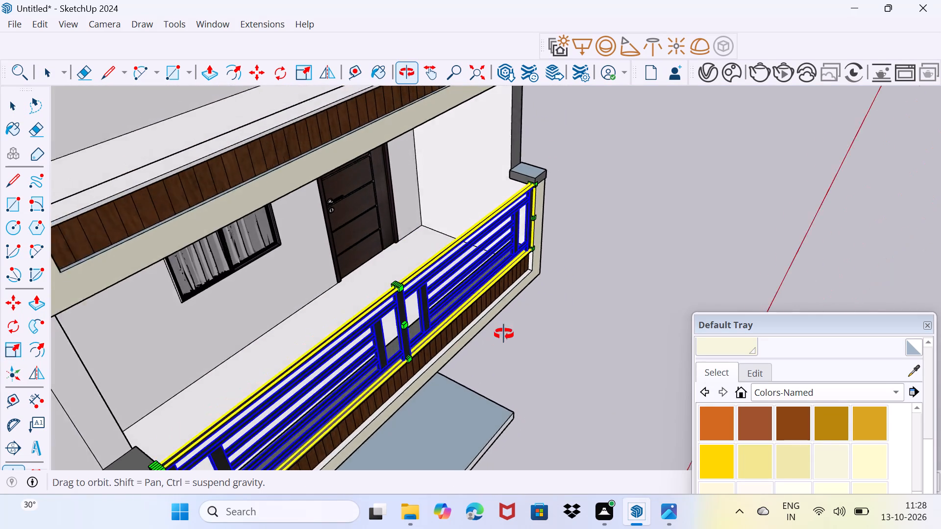
{"action": "middle_click_drag", "start_coordinate": [504, 334], "coordinate": [513, 323]}
{"action": "scroll", "coordinate": [410, 300], "scroll_direction": "up", "scroll_amount": 11}
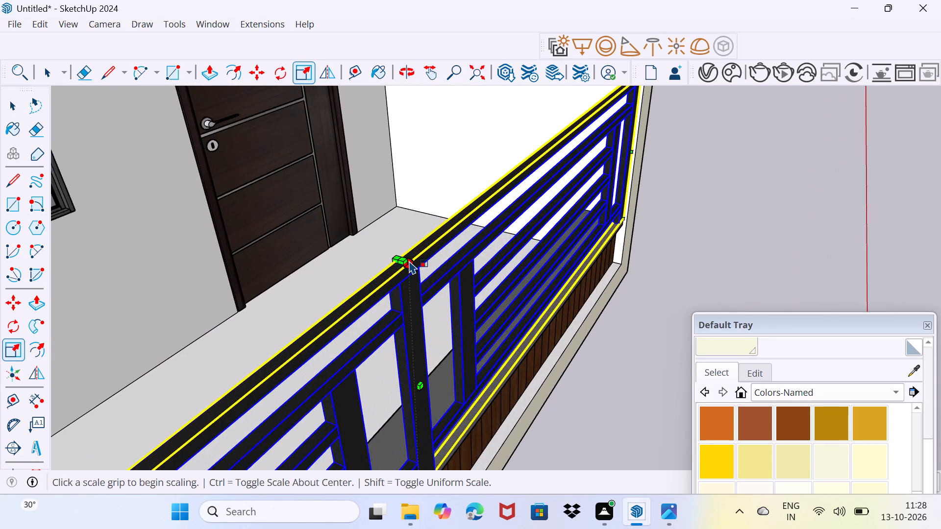
{"action": "scroll", "coordinate": [409, 261], "scroll_direction": "up", "scroll_amount": 8}
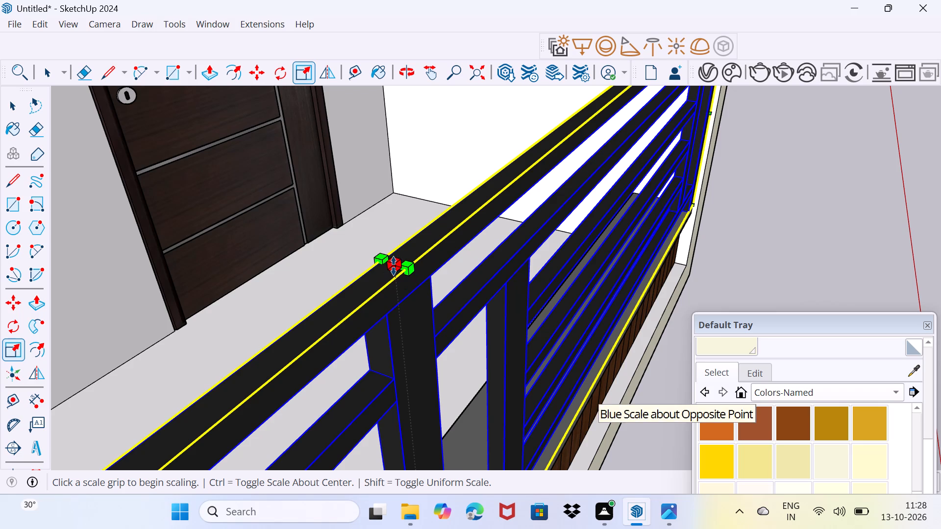
{"action": "left_click_drag", "start_coordinate": [394, 266], "coordinate": [394, 293]}
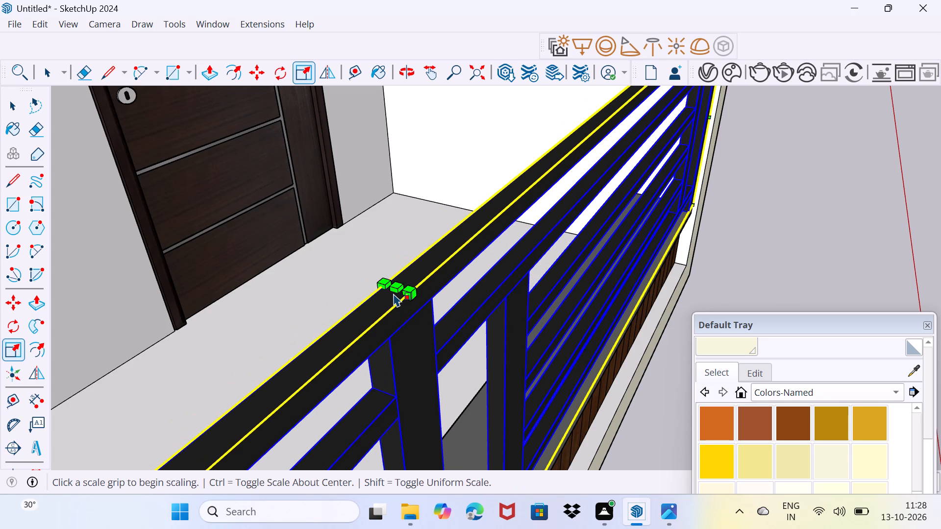
{"action": "key", "text": "space"}
{"action": "left_click_drag", "start_coordinate": [331, 294], "coordinate": [343, 258]}
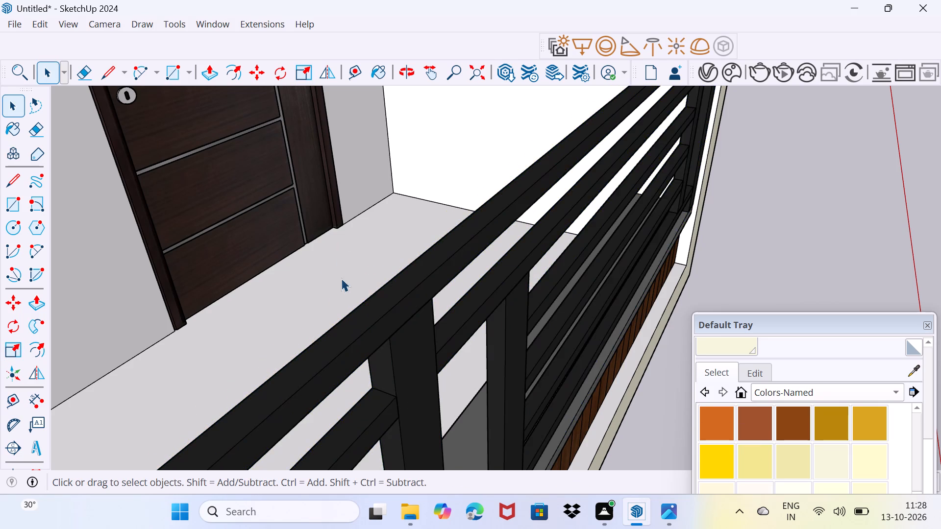
Scale the right block's middle balcony railing lengthwise so it spans the full ledge between both side walls.
{"action": "scroll", "coordinate": [355, 287], "scroll_direction": "down", "scroll_amount": 20}
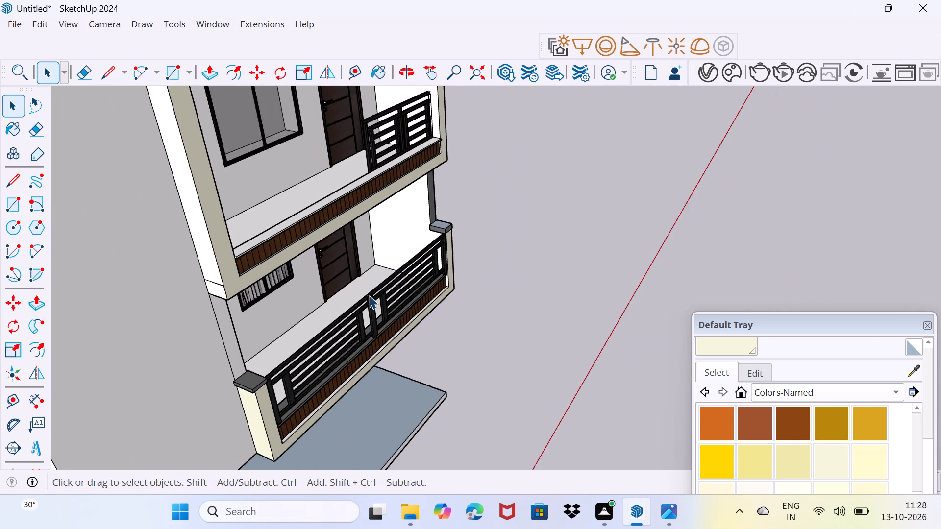
{"action": "scroll", "coordinate": [369, 295], "scroll_direction": "down", "scroll_amount": 4}
{"action": "middle_click_drag", "start_coordinate": [367, 299], "coordinate": [291, 300]}
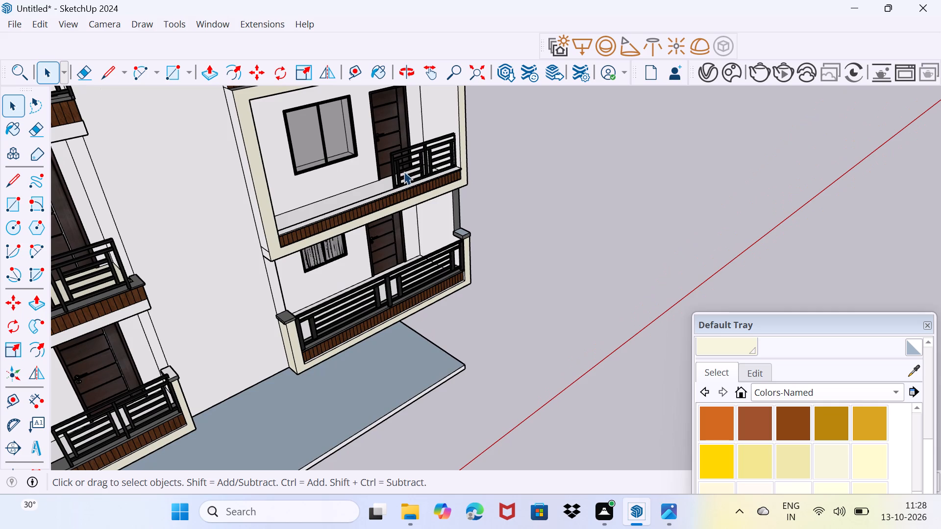
{"action": "left_click", "coordinate": [403, 173]}
{"action": "scroll", "coordinate": [404, 182], "scroll_direction": "up", "scroll_amount": 8}
{"action": "key", "text": "s"}
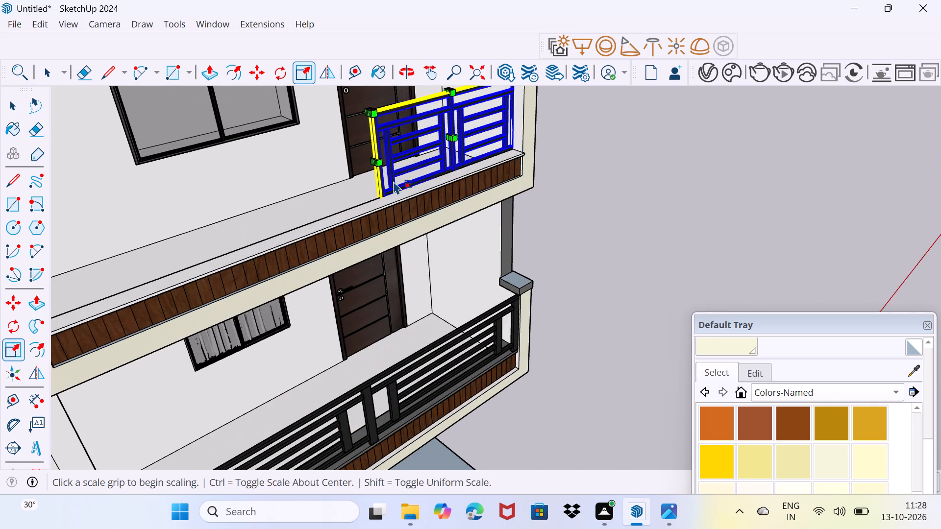
{"action": "scroll", "coordinate": [373, 164], "scroll_direction": "up", "scroll_amount": 20}
{"action": "scroll", "coordinate": [373, 164], "scroll_direction": "up", "scroll_amount": 2}
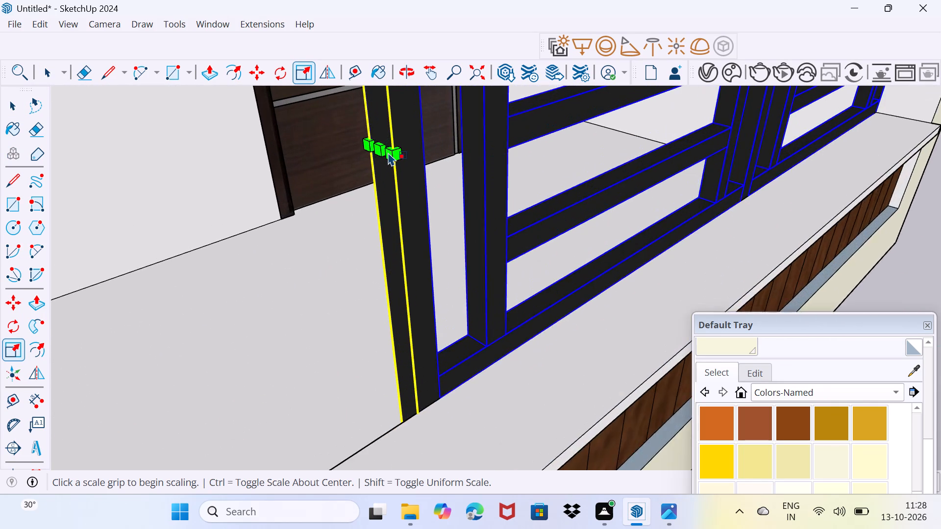
{"action": "scroll", "coordinate": [388, 152], "scroll_direction": "up", "scroll_amount": 3}
{"action": "left_click", "coordinate": [376, 150]}
{"action": "scroll", "coordinate": [304, 173], "scroll_direction": "down", "scroll_amount": 3}
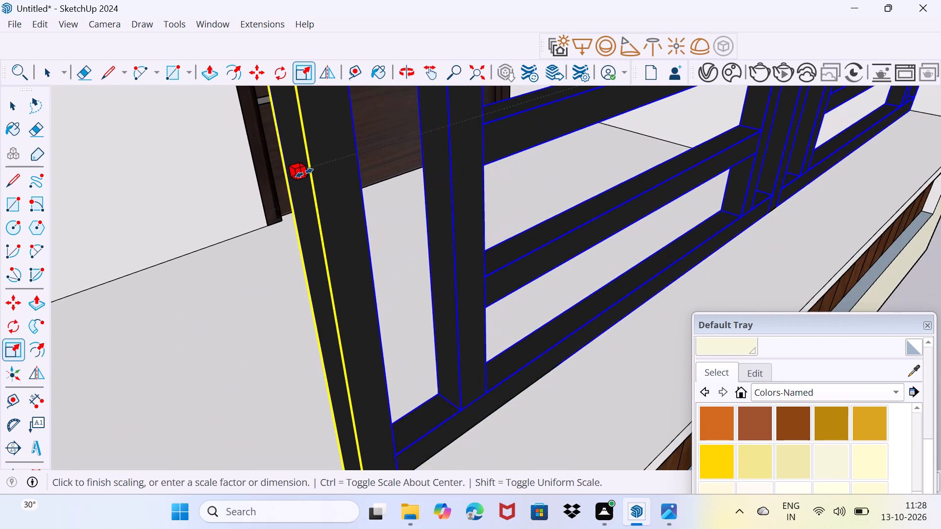
{"action": "scroll", "coordinate": [304, 173], "scroll_direction": "down", "scroll_amount": 20}
{"action": "scroll", "coordinate": [304, 173], "scroll_direction": "down", "scroll_amount": 4}
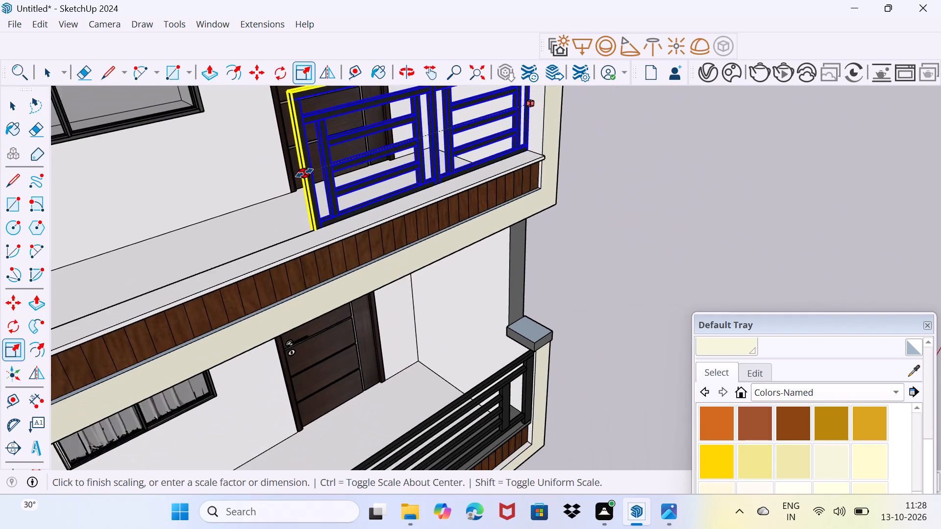
{"action": "scroll", "coordinate": [304, 173], "scroll_direction": "down", "scroll_amount": 11}
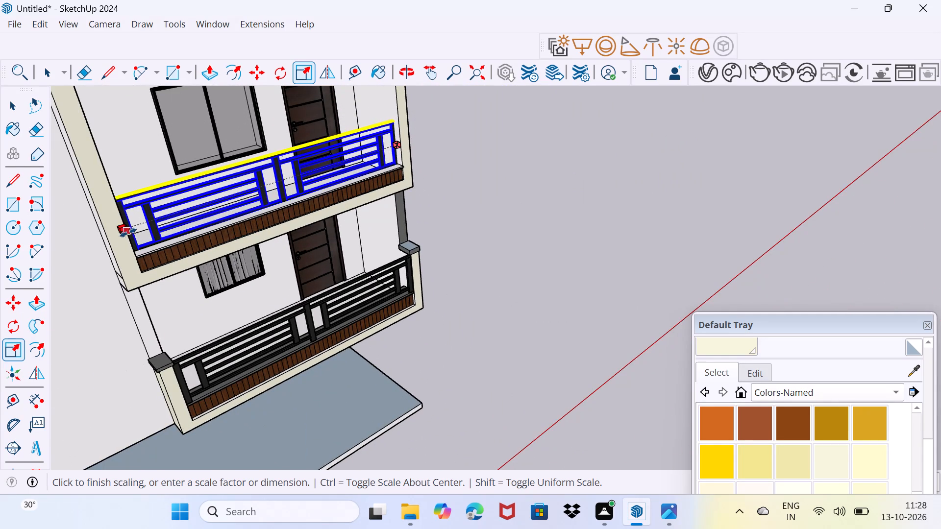
{"action": "left_click", "coordinate": [126, 234]}
{"action": "key", "text": "space"}
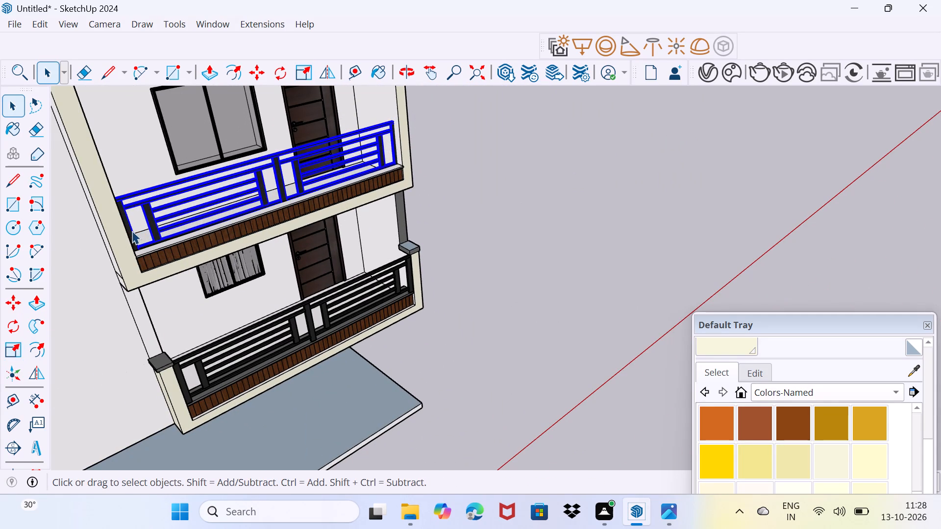
{"action": "left_click_drag", "start_coordinate": [125, 250], "coordinate": [131, 234]}
Scale the right block's top balcony railing lengthwise from its free end to the ledge's far outer corner.
{"action": "scroll", "coordinate": [269, 201], "scroll_direction": "up", "scroll_amount": 2}
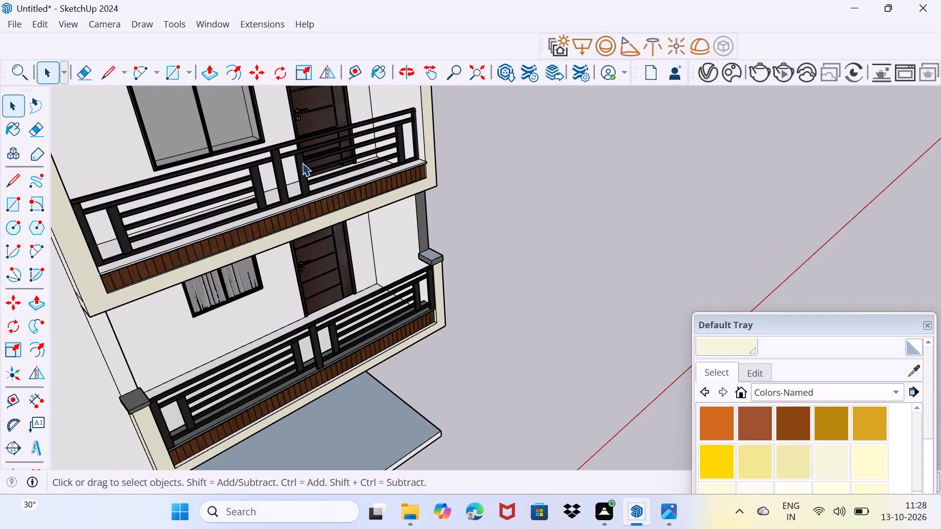
{"action": "scroll", "coordinate": [303, 162], "scroll_direction": "down", "scroll_amount": 2}
{"action": "middle_click_drag", "start_coordinate": [314, 156], "coordinate": [330, 345]}
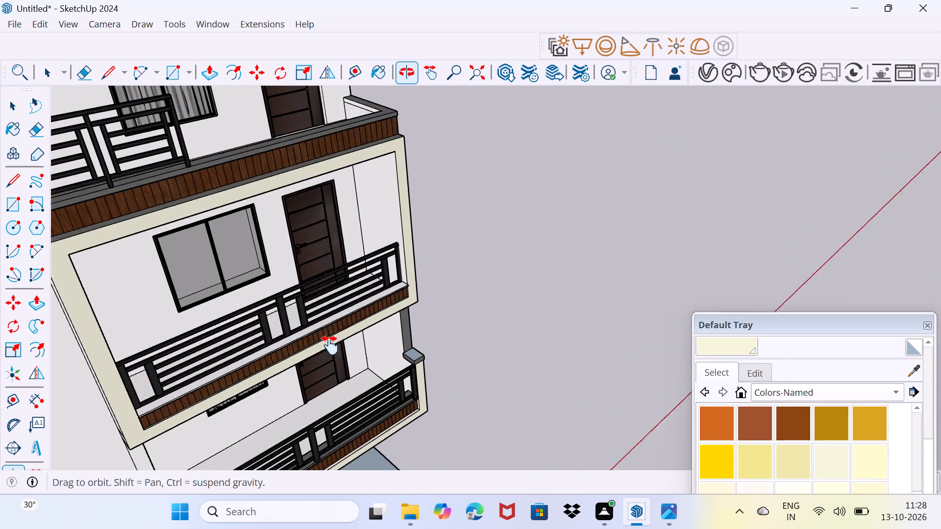
{"action": "middle_click_drag", "start_coordinate": [330, 345], "coordinate": [434, 403]}
{"action": "left_click", "coordinate": [284, 300]}
{"action": "scroll", "coordinate": [377, 298], "scroll_direction": "up", "scroll_amount": 3}
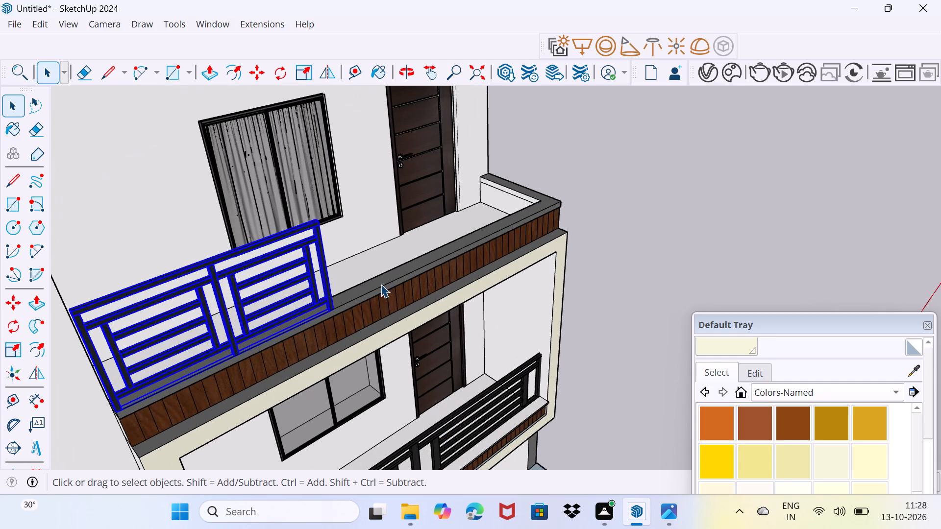
{"action": "middle_click_drag", "start_coordinate": [379, 286], "coordinate": [124, 299]}
{"action": "scroll", "coordinate": [347, 210], "scroll_direction": "up", "scroll_amount": 2}
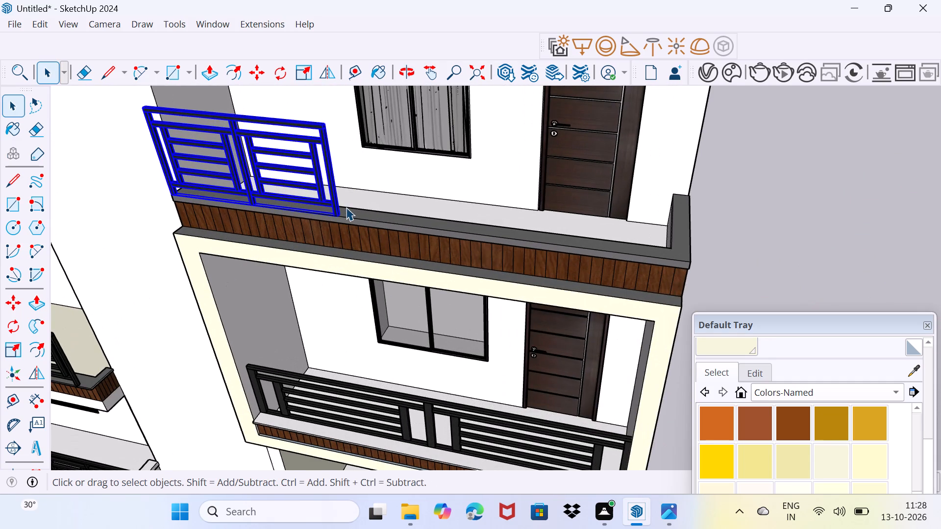
{"action": "key", "text": "s"}
{"action": "scroll", "coordinate": [332, 174], "scroll_direction": "up", "scroll_amount": 12}
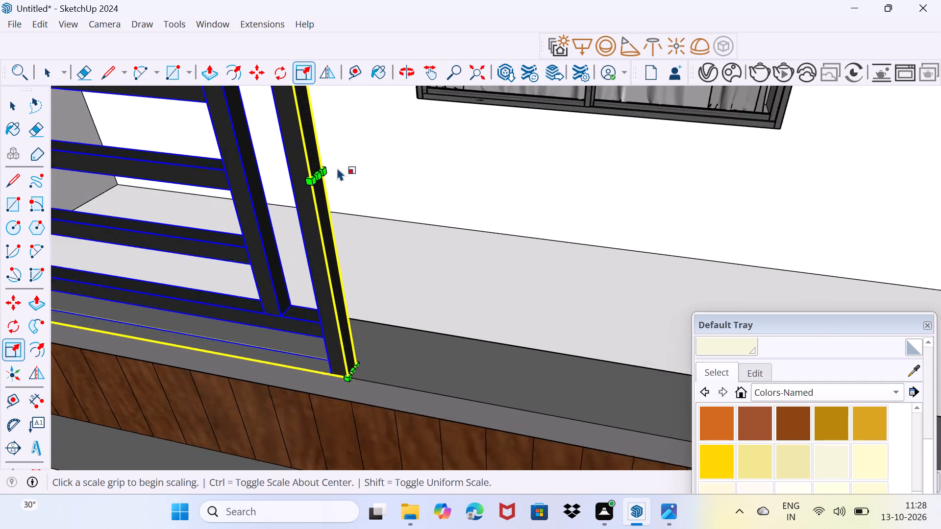
{"action": "left_click", "coordinate": [311, 181]}
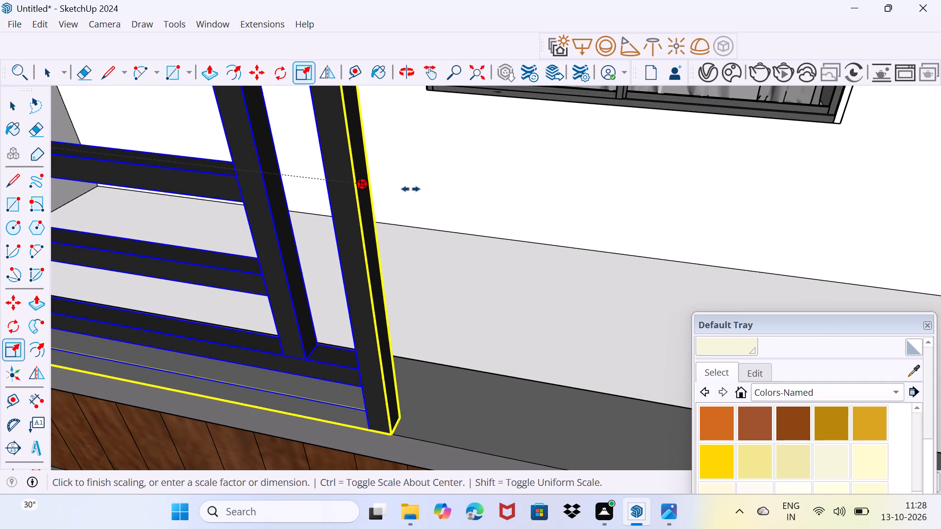
{"action": "scroll", "coordinate": [424, 192], "scroll_direction": "down", "scroll_amount": 3}
{"action": "scroll", "coordinate": [425, 192], "scroll_direction": "down", "scroll_amount": 18}
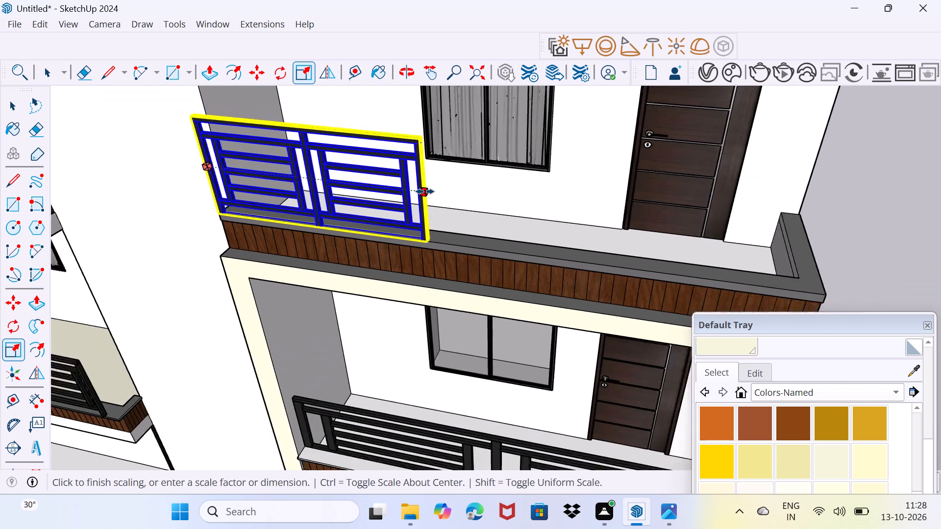
{"action": "scroll", "coordinate": [425, 192], "scroll_direction": "down", "scroll_amount": 5}
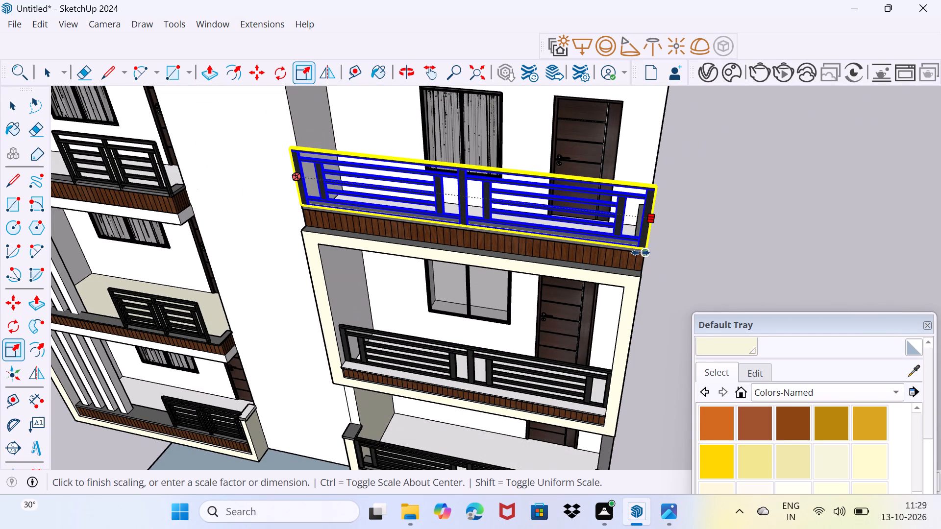
{"action": "left_click", "coordinate": [644, 254]}
{"action": "key", "text": "space"}
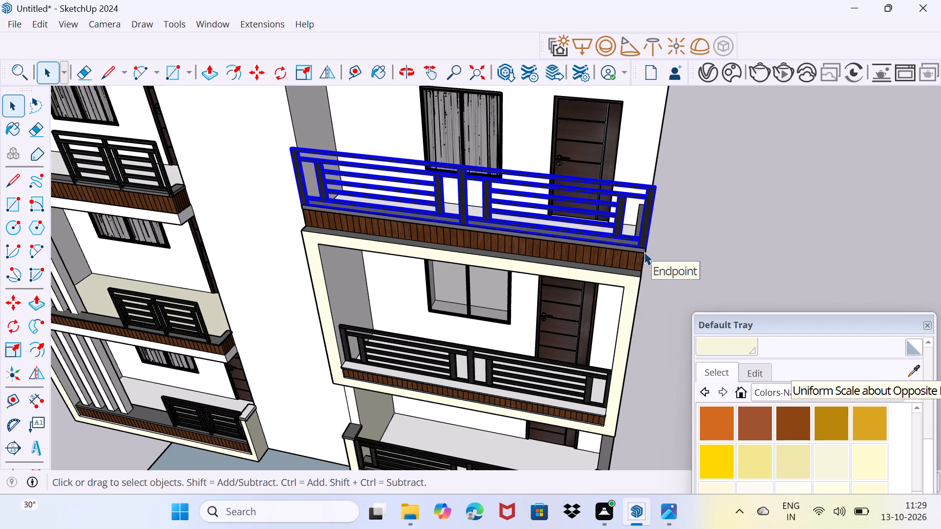
{"action": "left_click_drag", "start_coordinate": [596, 274], "coordinate": [606, 249]}
Move the left block's top balcony railing straight up so its base sits on the ledge's top surface.
{"action": "scroll", "coordinate": [544, 265], "scroll_direction": "down", "scroll_amount": 2}
{"action": "middle_click_drag", "start_coordinate": [410, 279], "coordinate": [507, 273]}
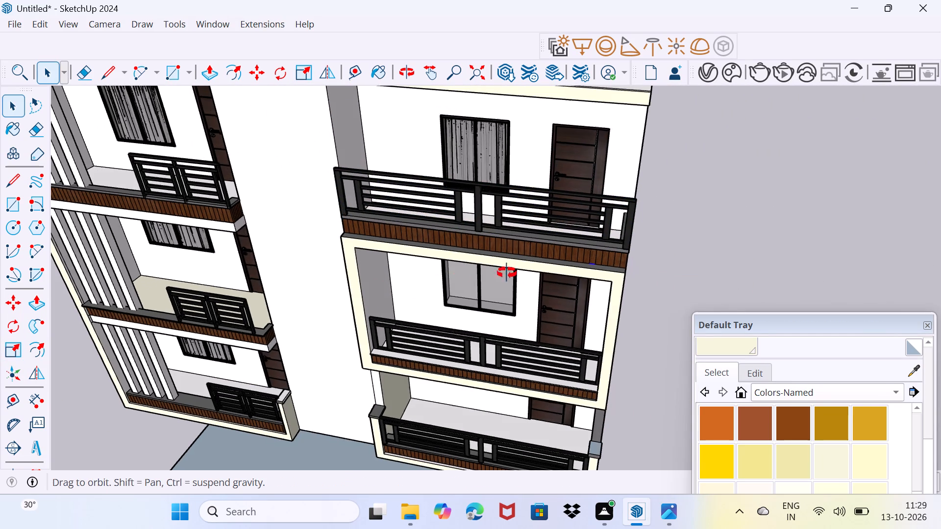
{"action": "middle_click_drag", "start_coordinate": [507, 273], "coordinate": [613, 212]}
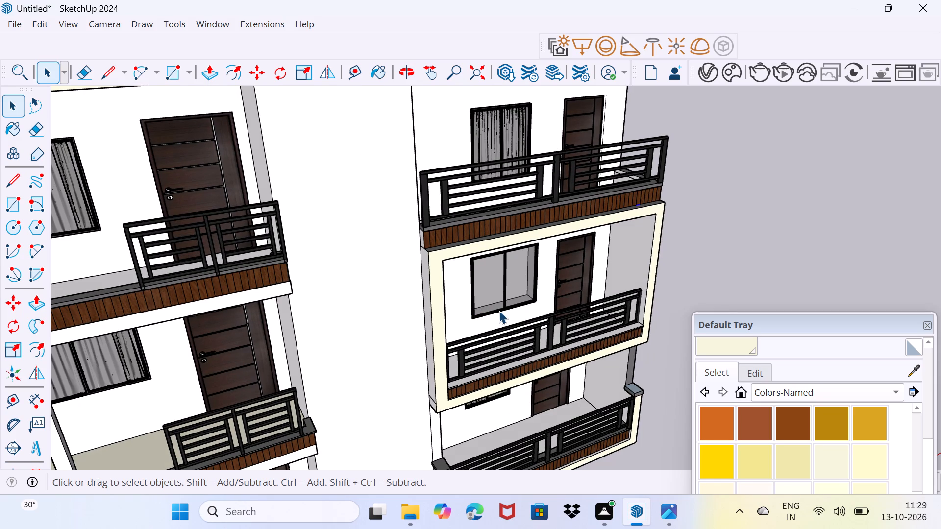
{"action": "scroll", "coordinate": [244, 246], "scroll_direction": "down", "scroll_amount": 1}
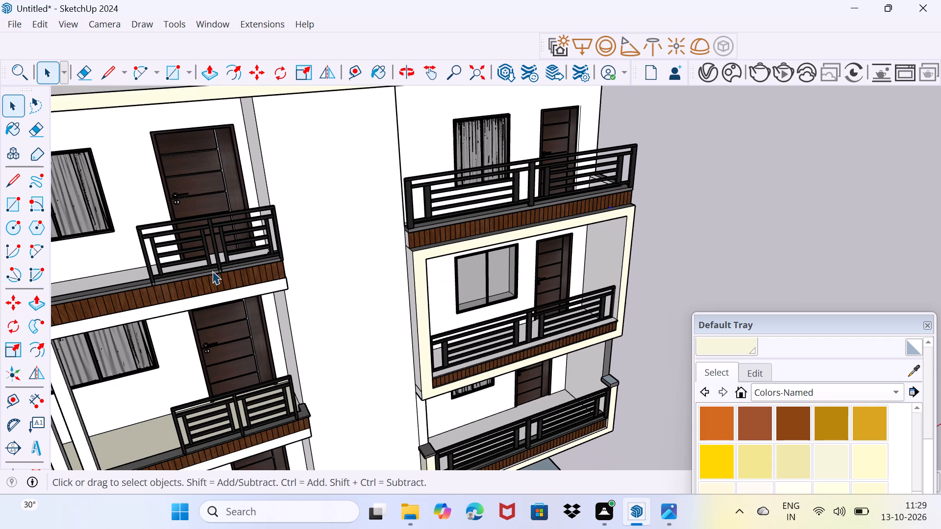
{"action": "scroll", "coordinate": [205, 277], "scroll_direction": "down", "scroll_amount": 1}
{"action": "middle_click_drag", "start_coordinate": [205, 278], "coordinate": [359, 267]}
{"action": "middle_click_drag", "start_coordinate": [246, 313], "coordinate": [317, 310]}
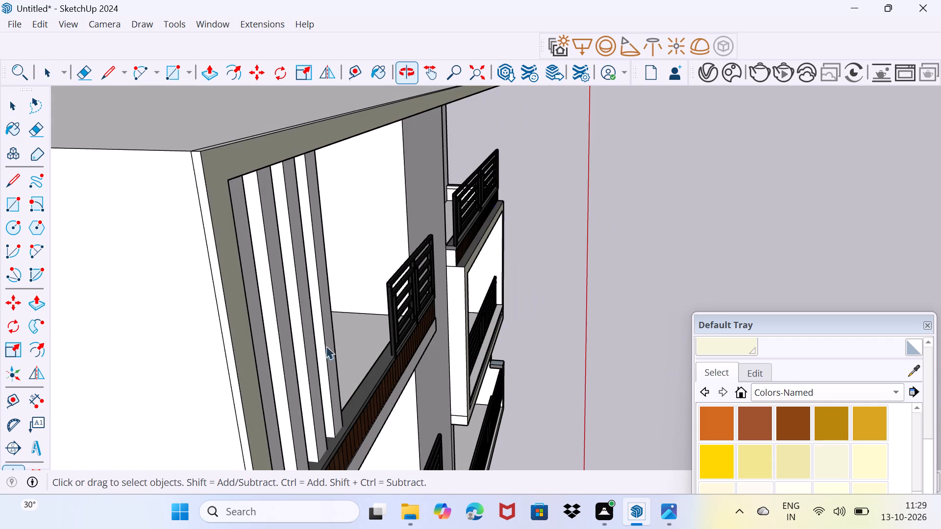
{"action": "scroll", "coordinate": [394, 366], "scroll_direction": "up", "scroll_amount": 2}
{"action": "left_click", "coordinate": [393, 326]}
{"action": "scroll", "coordinate": [388, 384], "scroll_direction": "up", "scroll_amount": 2}
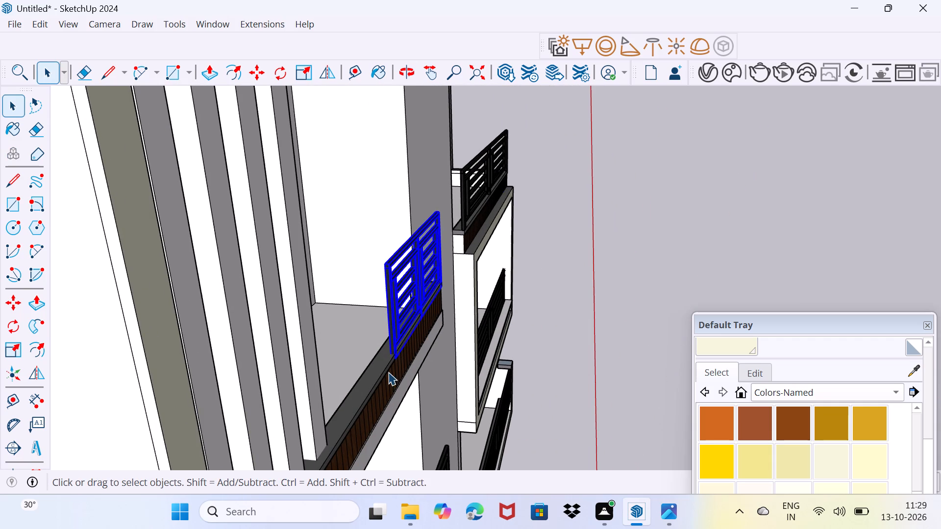
{"action": "scroll", "coordinate": [388, 372], "scroll_direction": "up", "scroll_amount": 6}
{"action": "middle_click_drag", "start_coordinate": [415, 343], "coordinate": [156, 315]}
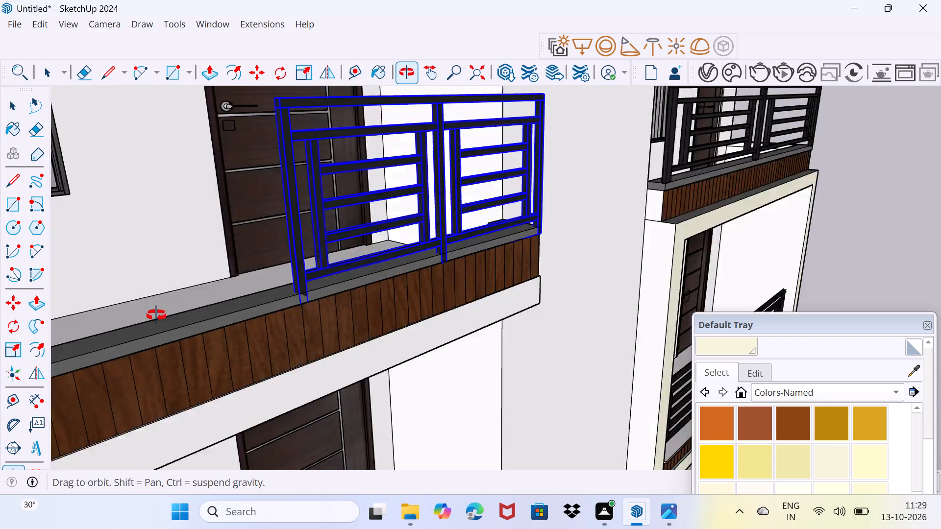
{"action": "middle_click_drag", "start_coordinate": [156, 315], "coordinate": [71, 303]}
{"action": "scroll", "coordinate": [633, 321], "scroll_direction": "up", "scroll_amount": 2}
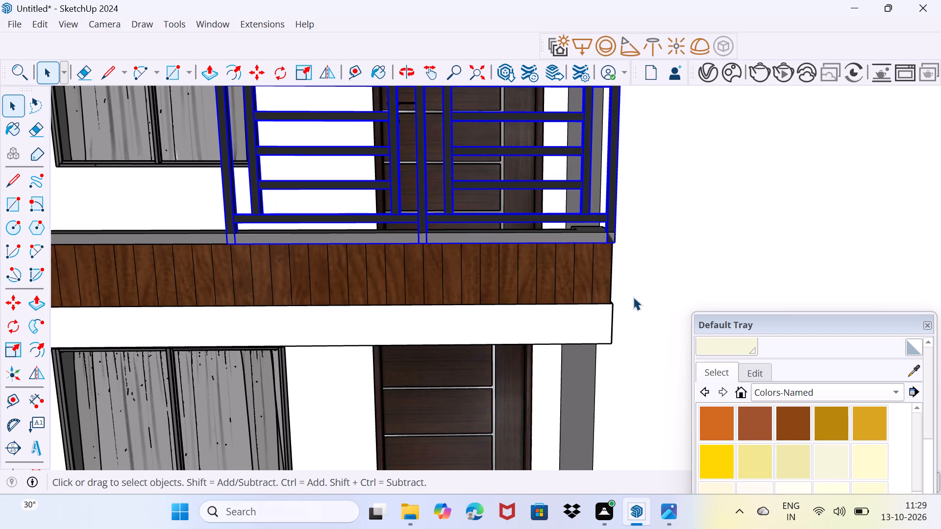
{"action": "key", "text": "m"}
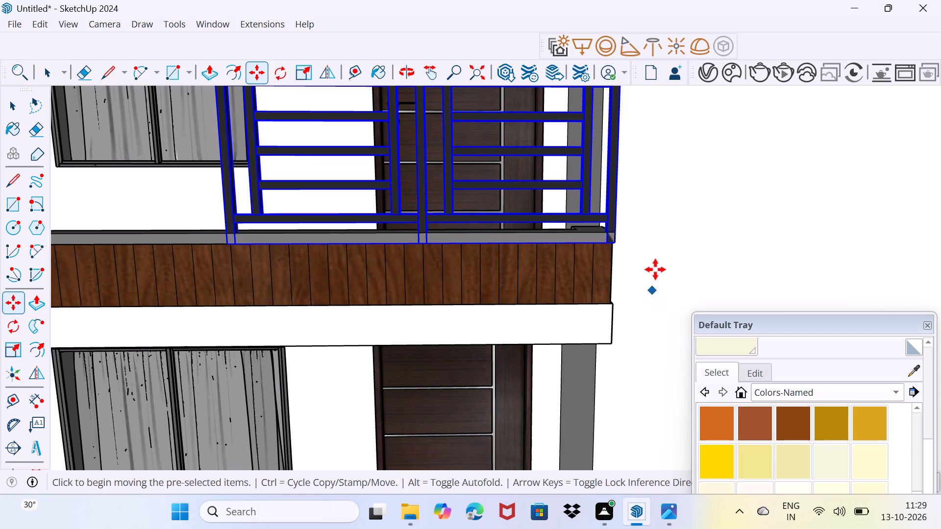
{"action": "left_click", "coordinate": [618, 240]}
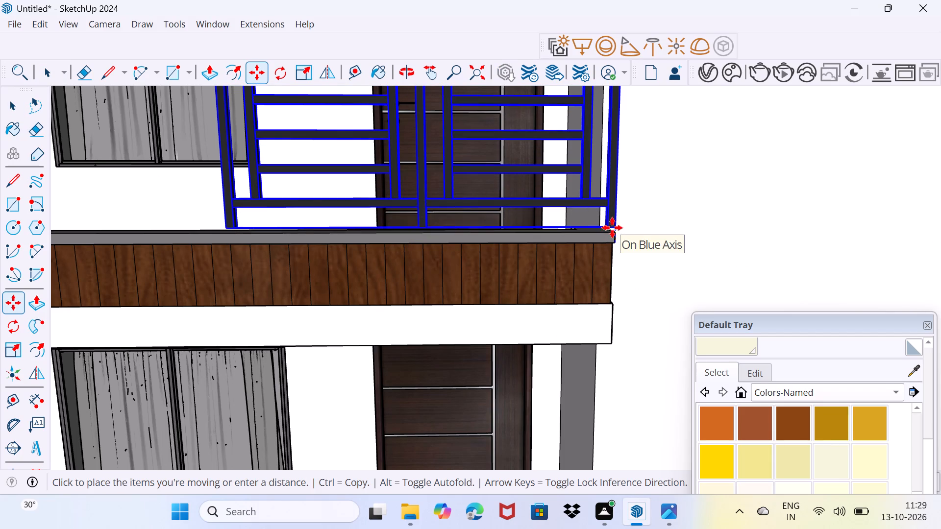
{"action": "left_click", "coordinate": [612, 231]}
{"action": "scroll", "coordinate": [398, 224], "scroll_direction": "down", "scroll_amount": 2}
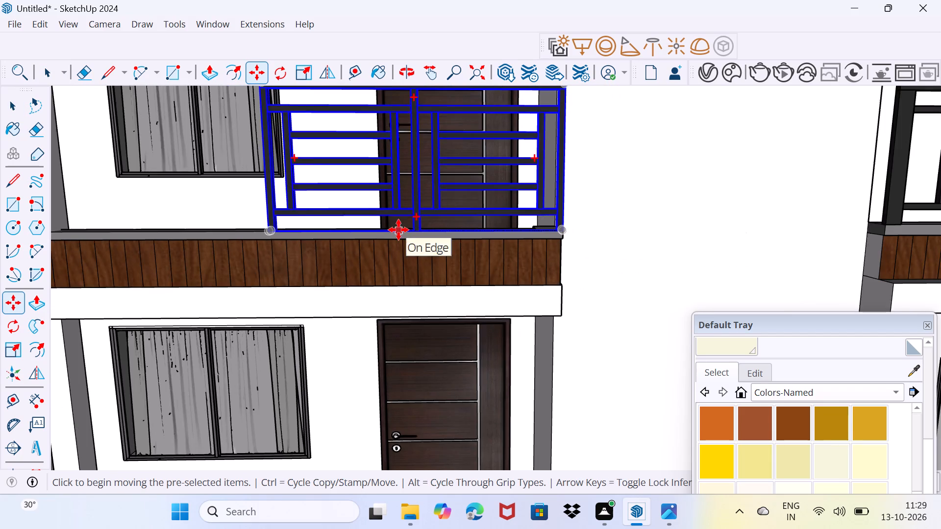
{"action": "scroll", "coordinate": [398, 230], "scroll_direction": "down", "scroll_amount": 4}
{"action": "middle_click_drag", "start_coordinate": [376, 215], "coordinate": [399, 316]}
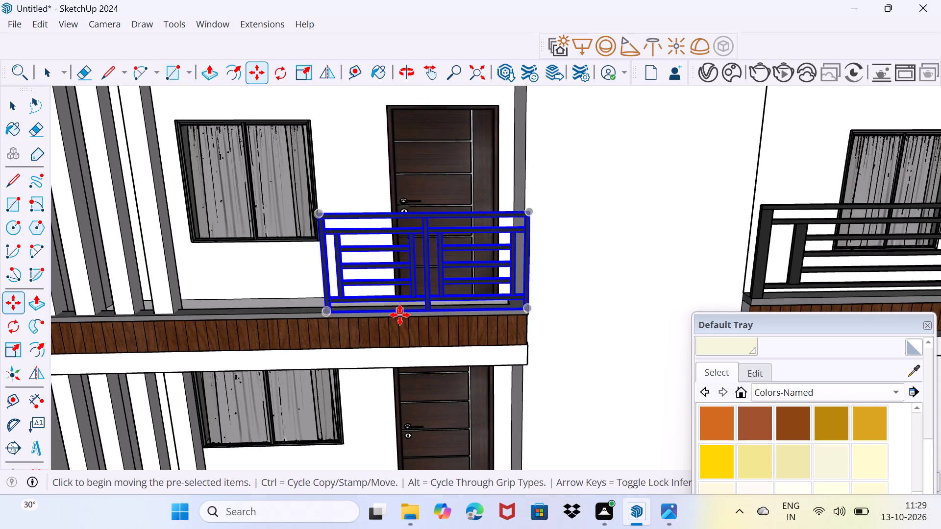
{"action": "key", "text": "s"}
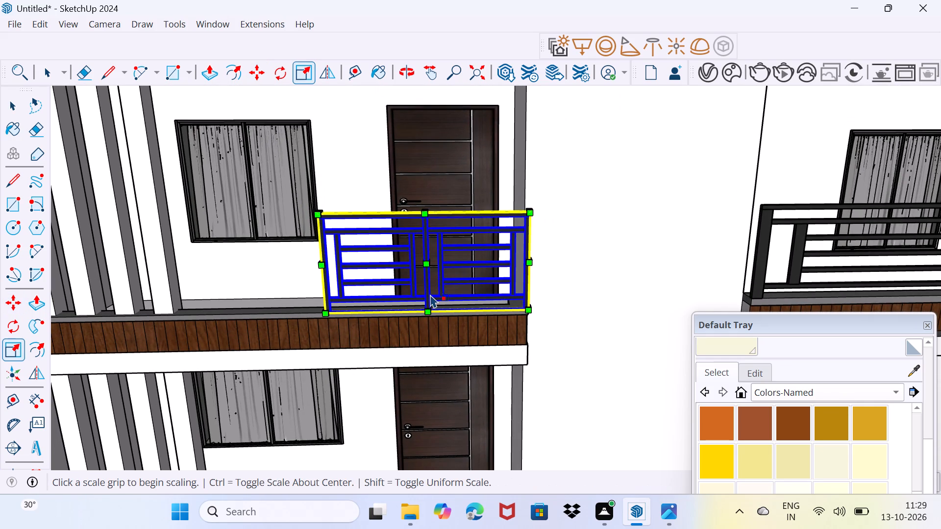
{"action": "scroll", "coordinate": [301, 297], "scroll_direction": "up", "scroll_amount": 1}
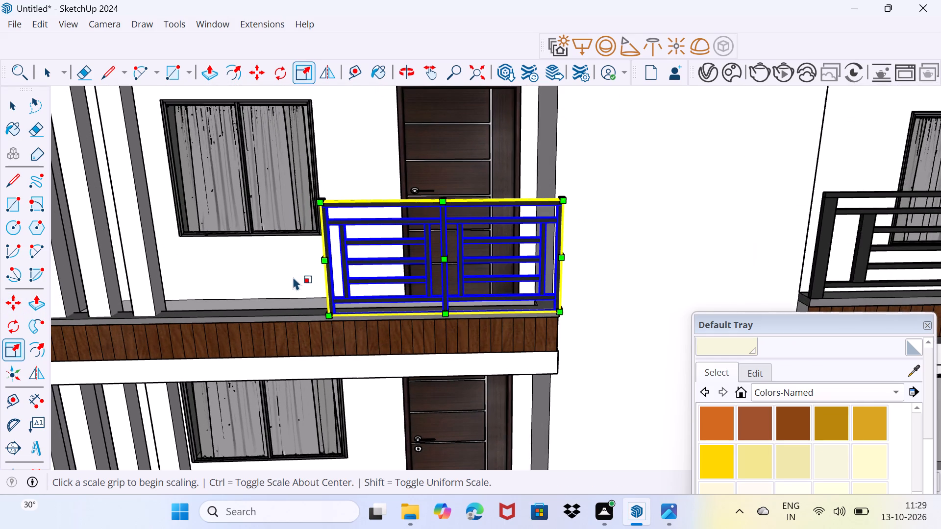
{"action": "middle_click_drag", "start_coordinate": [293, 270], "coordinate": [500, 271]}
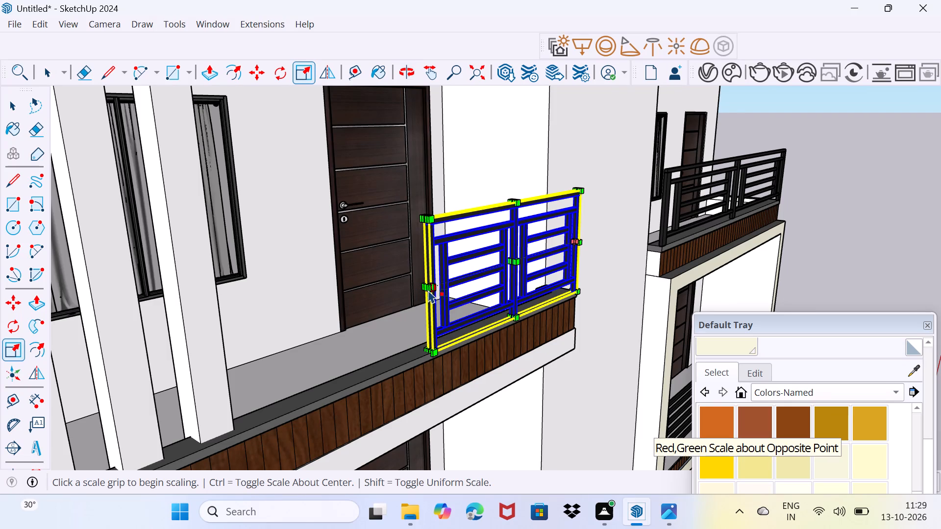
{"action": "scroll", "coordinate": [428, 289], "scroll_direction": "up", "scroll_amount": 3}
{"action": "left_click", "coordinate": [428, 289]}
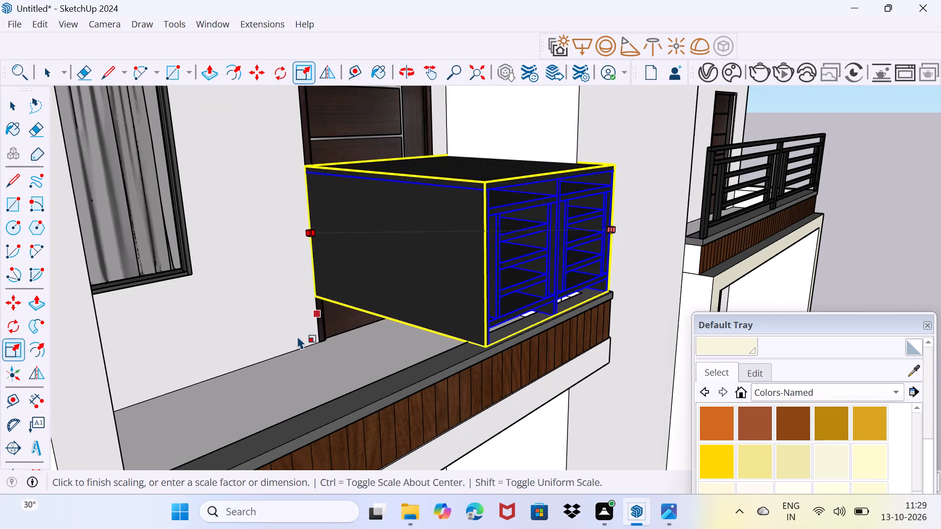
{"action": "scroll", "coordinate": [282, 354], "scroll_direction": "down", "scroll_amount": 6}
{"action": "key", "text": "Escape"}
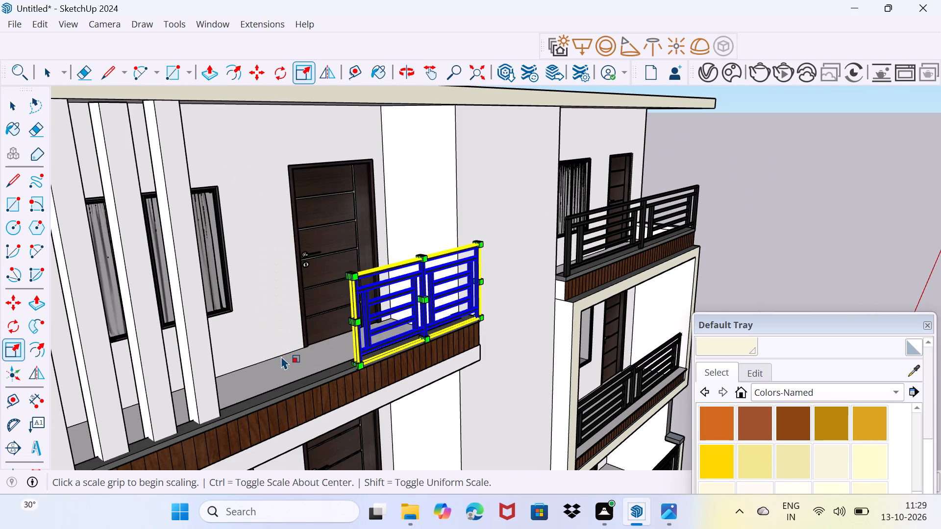
Scale the left block's top balcony railing slightly longer from its free end beside the door.
{"action": "scroll", "coordinate": [357, 310], "scroll_direction": "up", "scroll_amount": 11}
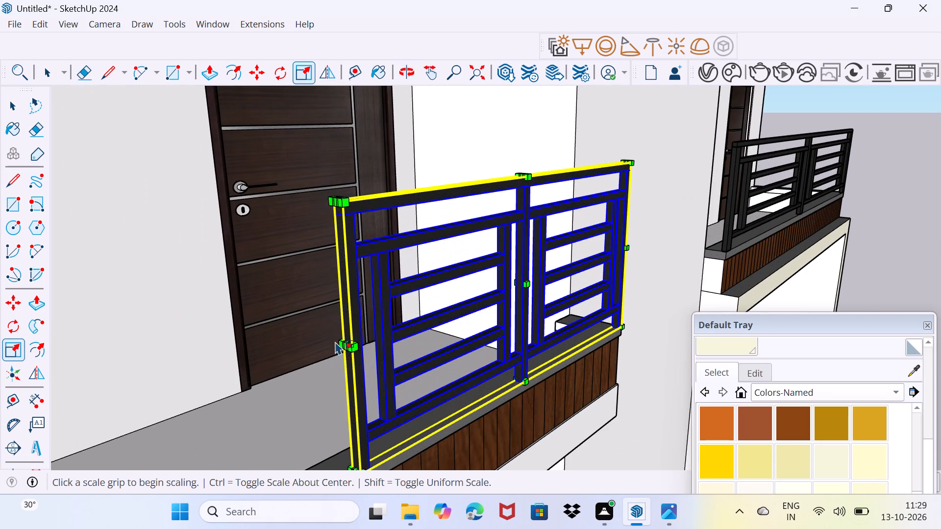
{"action": "scroll", "coordinate": [341, 344], "scroll_direction": "up", "scroll_amount": 7}
{"action": "scroll", "coordinate": [353, 355], "scroll_direction": "down", "scroll_amount": 3}
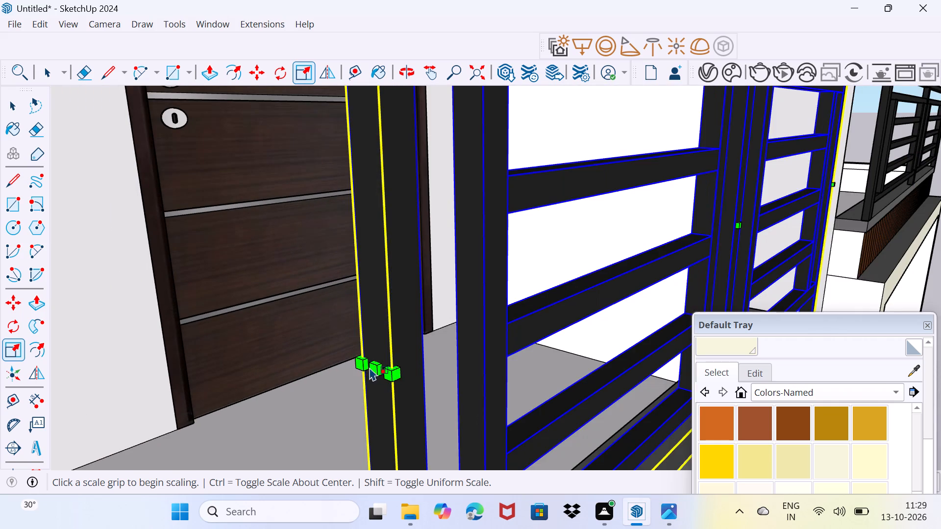
{"action": "left_click_drag", "start_coordinate": [373, 367], "coordinate": [320, 362]}
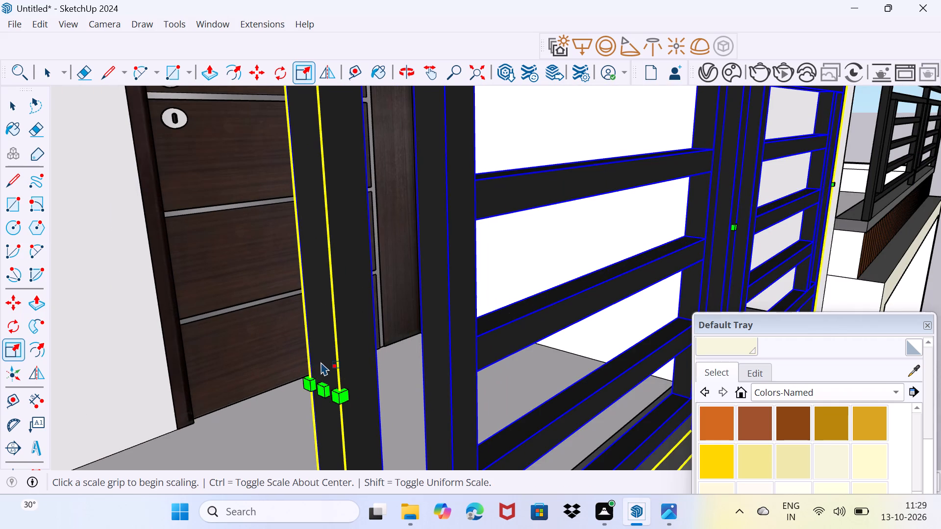
{"action": "left_click_drag", "start_coordinate": [322, 388], "coordinate": [158, 402]}
Scale the left block's top balcony railing lengthwise from its free end past the door to the vertical fins.
{"action": "scroll", "coordinate": [158, 402], "scroll_direction": "down", "scroll_amount": 1}
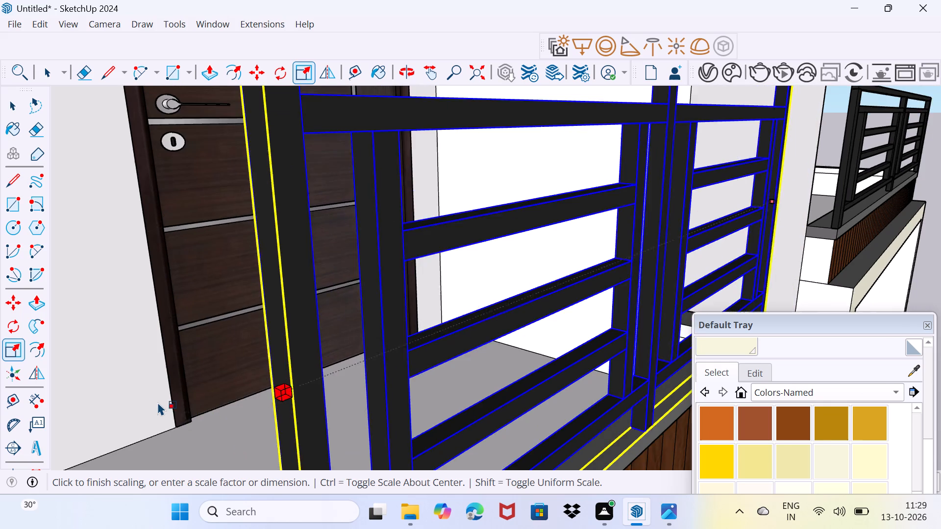
{"action": "scroll", "coordinate": [158, 402], "scroll_direction": "down", "scroll_amount": 3}
{"action": "middle_click_drag", "start_coordinate": [158, 399], "coordinate": [302, 348]}
{"action": "scroll", "coordinate": [302, 348], "scroll_direction": "down", "scroll_amount": 6}
{"action": "left_click", "coordinate": [473, 72]}
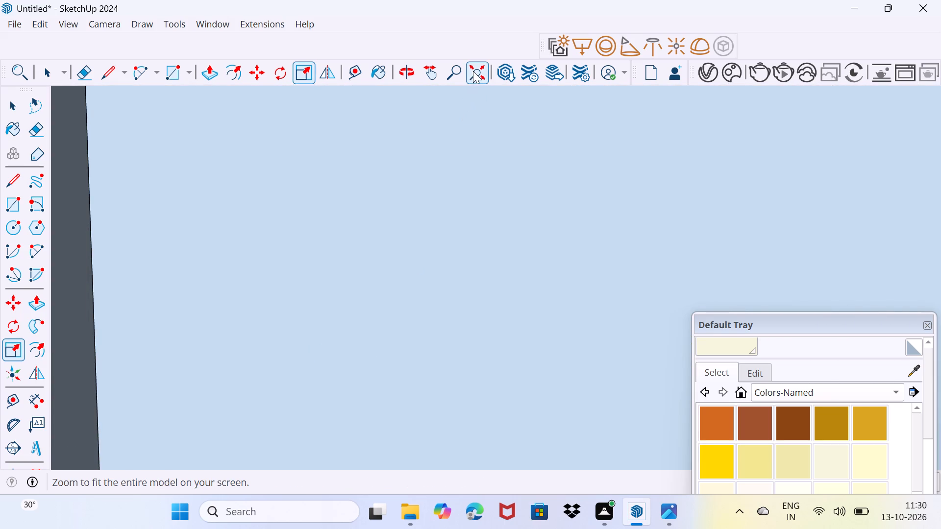
{"action": "scroll", "coordinate": [500, 161], "scroll_direction": "up", "scroll_amount": 1}
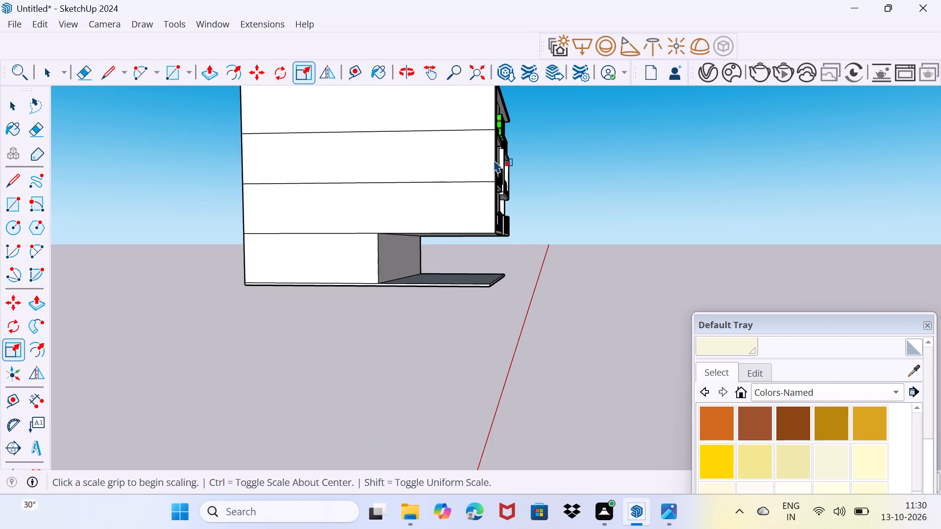
{"action": "scroll", "coordinate": [494, 160], "scroll_direction": "up", "scroll_amount": 4}
{"action": "middle_click_drag", "start_coordinate": [496, 138], "coordinate": [380, 342]}
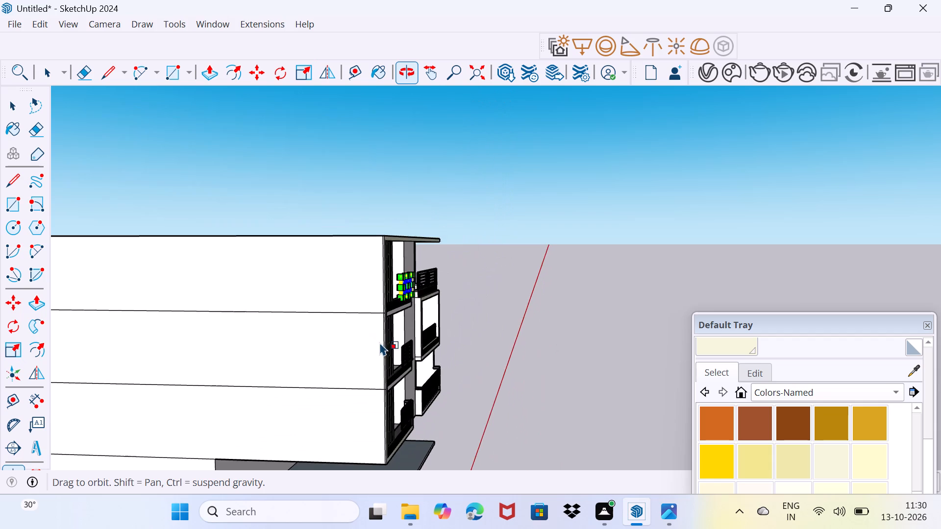
{"action": "scroll", "coordinate": [396, 282], "scroll_direction": "up", "scroll_amount": 10}
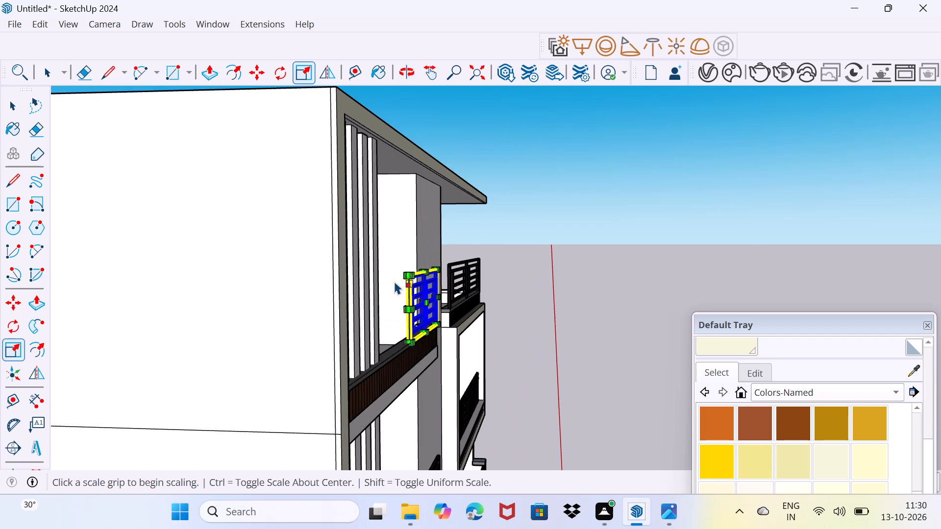
{"action": "scroll", "coordinate": [400, 313], "scroll_direction": "up", "scroll_amount": 8}
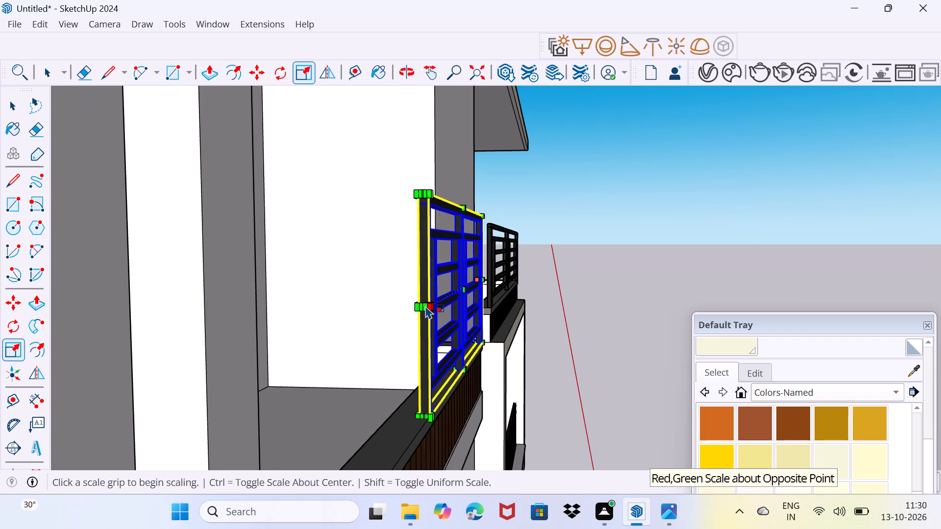
{"action": "left_click_drag", "start_coordinate": [423, 307], "coordinate": [223, 388]}
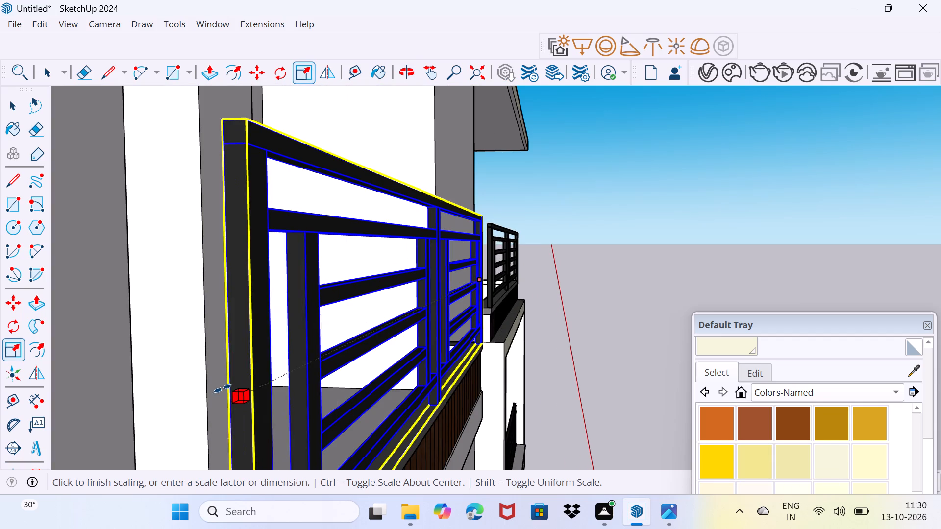
{"action": "left_click_drag", "start_coordinate": [223, 388], "coordinate": [203, 397]}
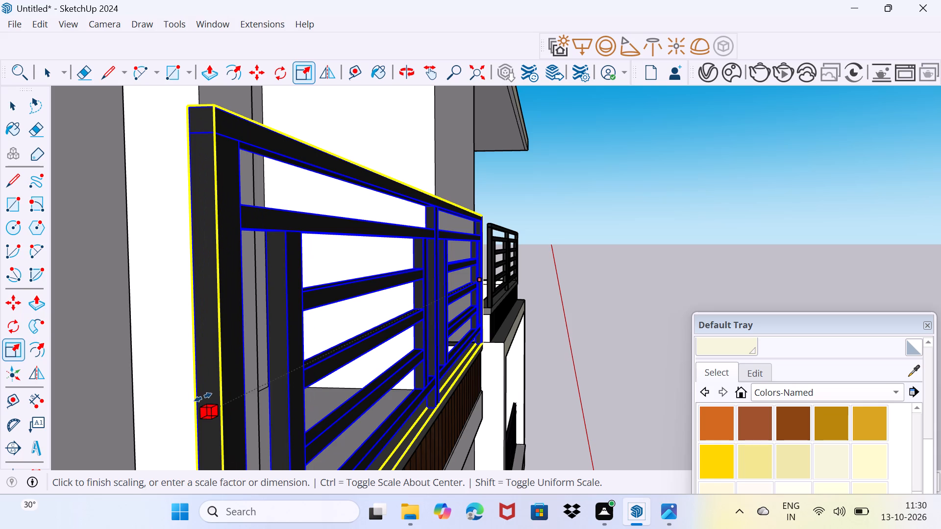
{"action": "left_click_drag", "start_coordinate": [203, 397], "coordinate": [112, 401]}
Lengthen the left block's top balcony railing further from its free end so it runs behind most of the vertical fins.
{"action": "scroll", "coordinate": [249, 295], "scroll_direction": "down", "scroll_amount": 13}
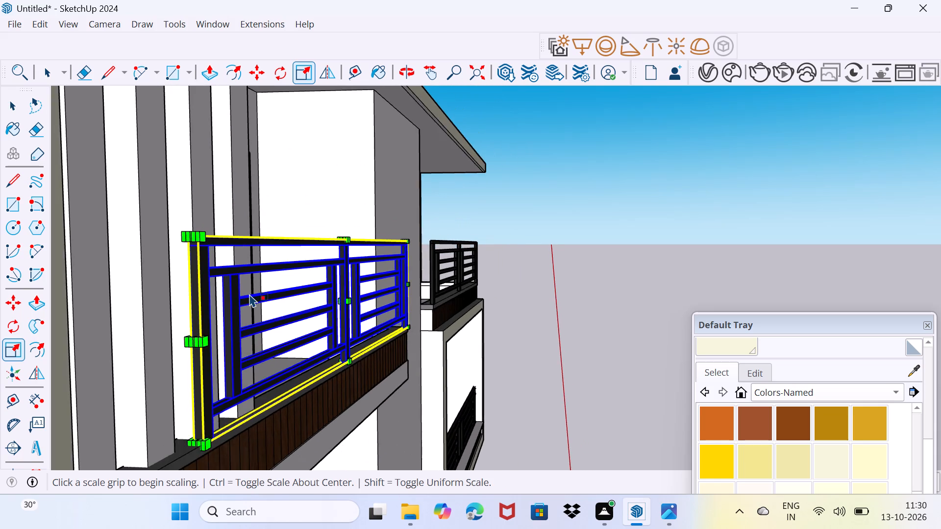
{"action": "scroll", "coordinate": [249, 294], "scroll_direction": "down", "scroll_amount": 2}
{"action": "middle_click_drag", "start_coordinate": [194, 350], "coordinate": [252, 340]}
{"action": "scroll", "coordinate": [251, 335], "scroll_direction": "up", "scroll_amount": 2}
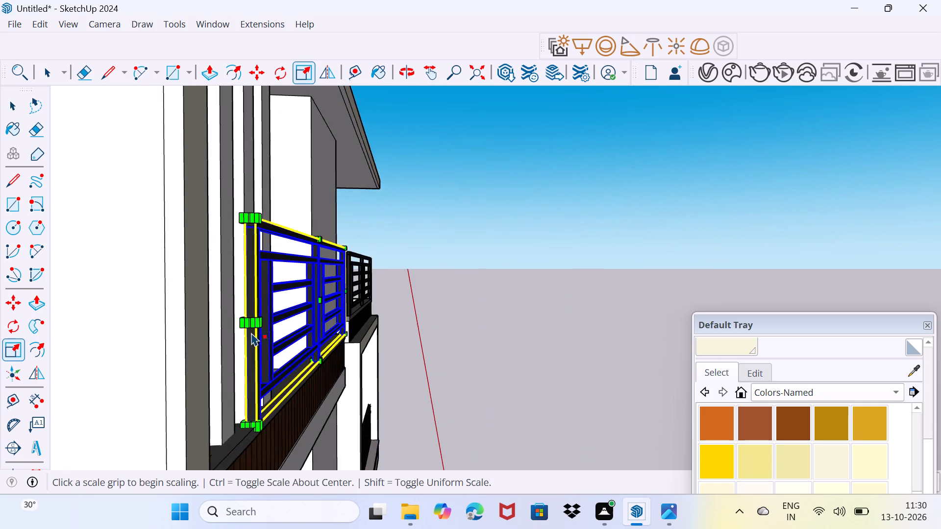
{"action": "scroll", "coordinate": [251, 333], "scroll_direction": "up", "scroll_amount": 9}
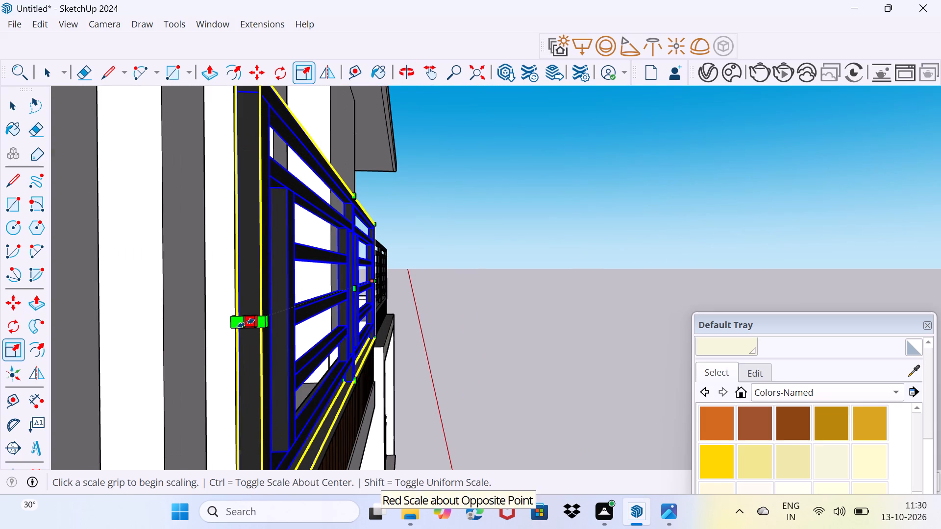
{"action": "left_click_drag", "start_coordinate": [246, 323], "coordinate": [98, 377]}
Scale the left block's top balcony railing's free end up to the side wall beyond the vertical fins, spanning the full ledge.
{"action": "scroll", "coordinate": [104, 361], "scroll_direction": "down", "scroll_amount": 3}
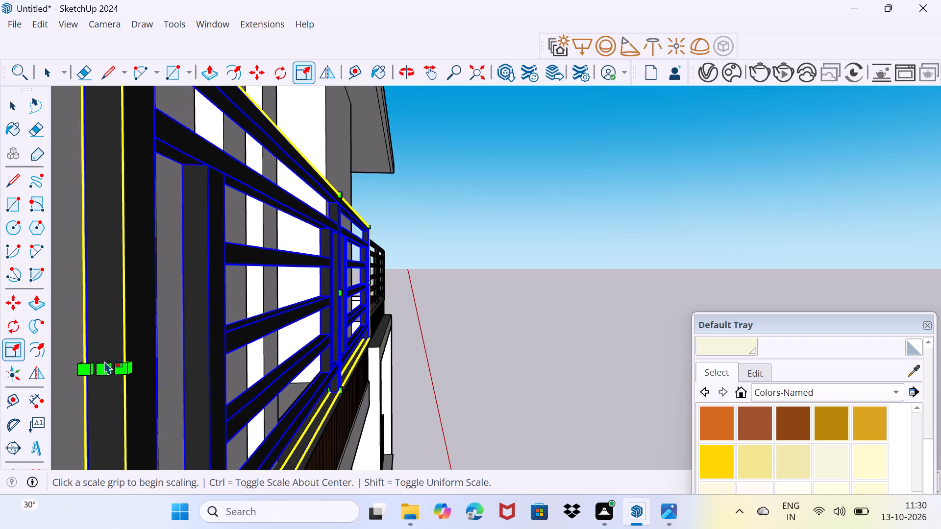
{"action": "scroll", "coordinate": [107, 351], "scroll_direction": "down", "scroll_amount": 20}
{"action": "scroll", "coordinate": [107, 351], "scroll_direction": "down", "scroll_amount": 1}
{"action": "middle_click_drag", "start_coordinate": [109, 344], "coordinate": [28, 355]}
{"action": "scroll", "coordinate": [106, 348], "scroll_direction": "up", "scroll_amount": 2}
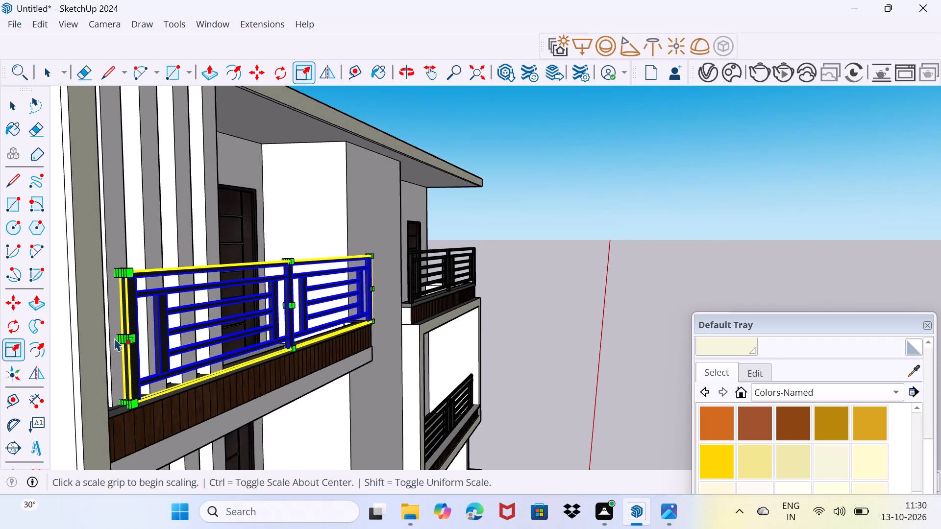
{"action": "scroll", "coordinate": [115, 338], "scroll_direction": "up", "scroll_amount": 12}
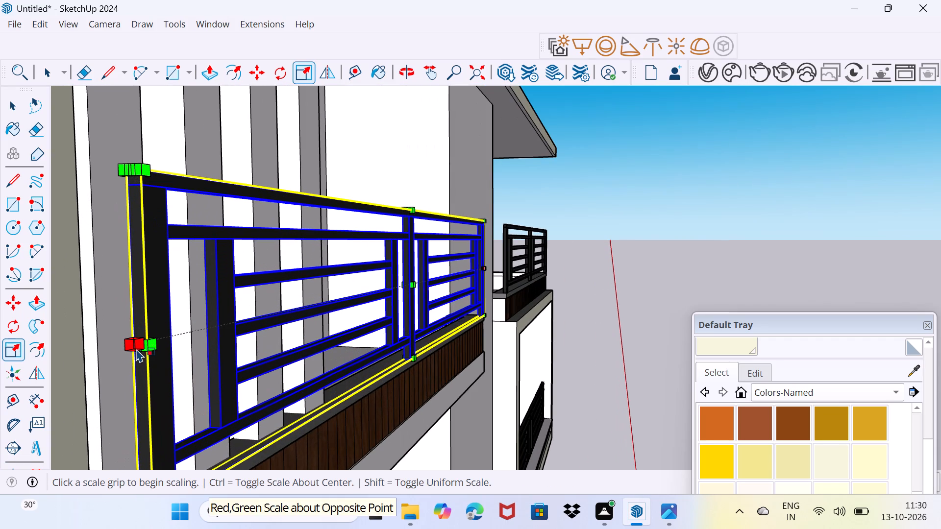
{"action": "left_click_drag", "start_coordinate": [139, 349], "coordinate": [94, 358]}
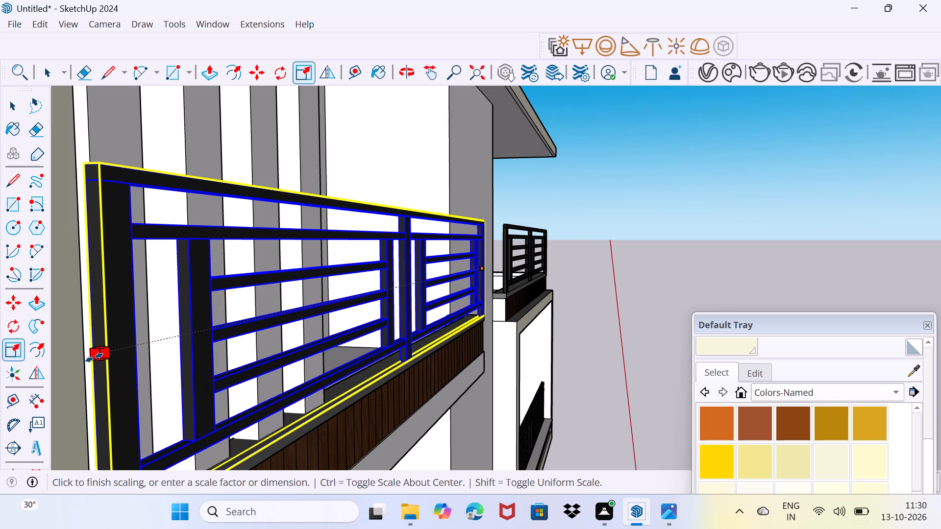
{"action": "left_click_drag", "start_coordinate": [94, 358], "coordinate": [86, 360]}
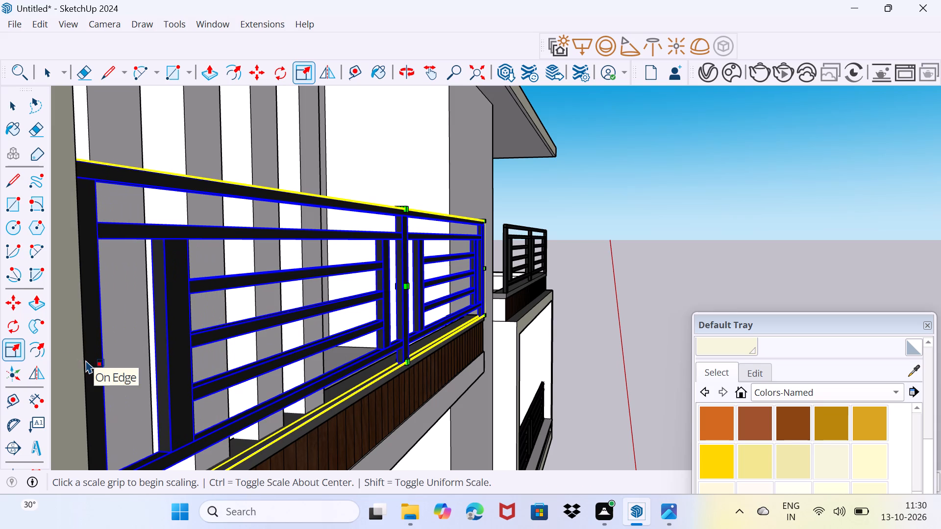
{"action": "key", "text": "space"}
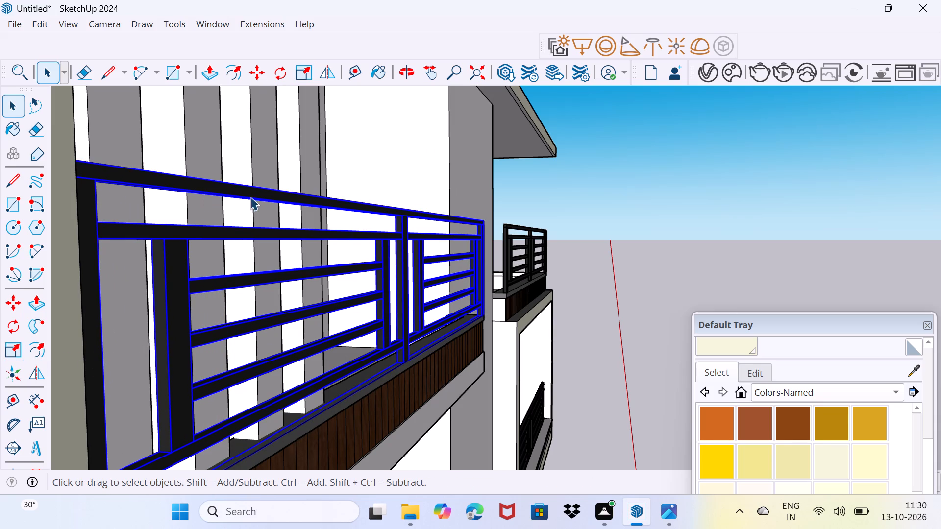
Move the left block's top balcony railing slightly inward so it sits back from the ledge's outer edges, and deselect it.
{"action": "middle_click_drag", "start_coordinate": [463, 333], "coordinate": [177, 368]}
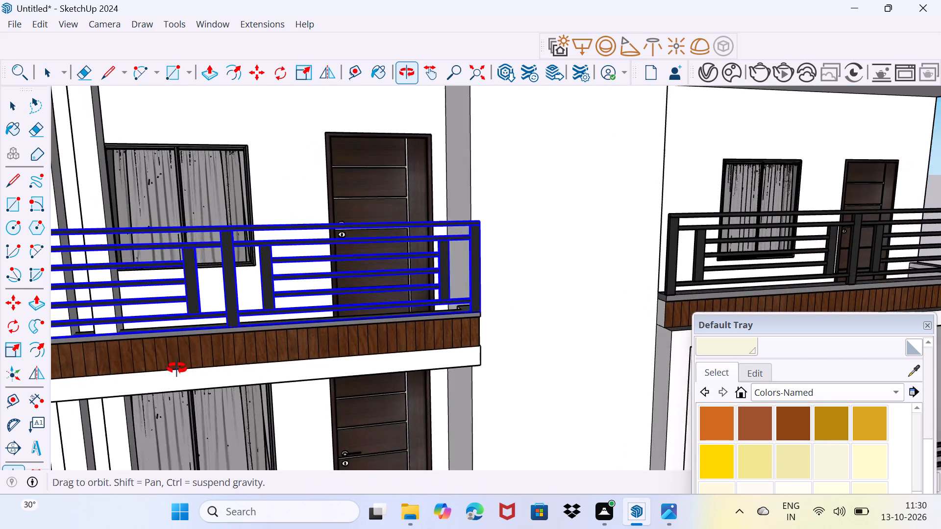
{"action": "middle_click_drag", "start_coordinate": [177, 368], "coordinate": [169, 380]}
{"action": "scroll", "coordinate": [482, 314], "scroll_direction": "up", "scroll_amount": 8}
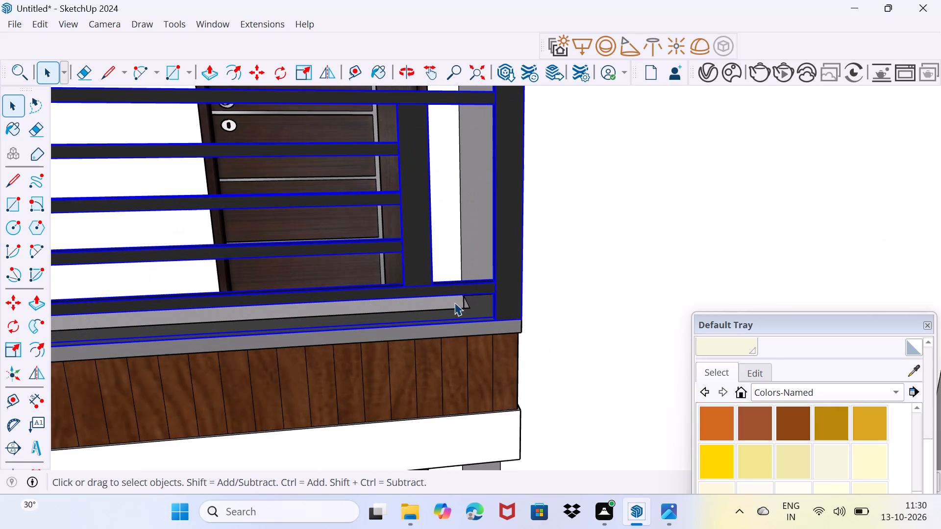
{"action": "key", "text": "m"}
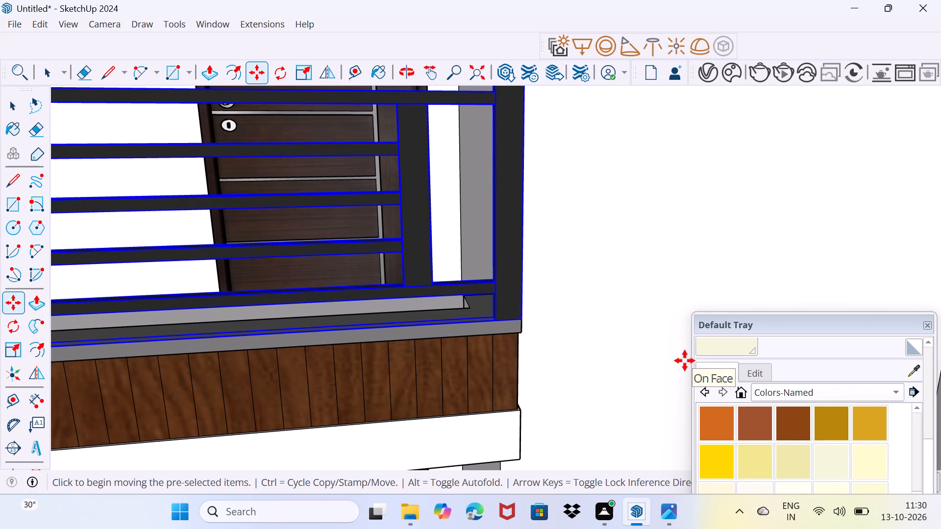
{"action": "scroll", "coordinate": [441, 402], "scroll_direction": "down", "scroll_amount": 12}
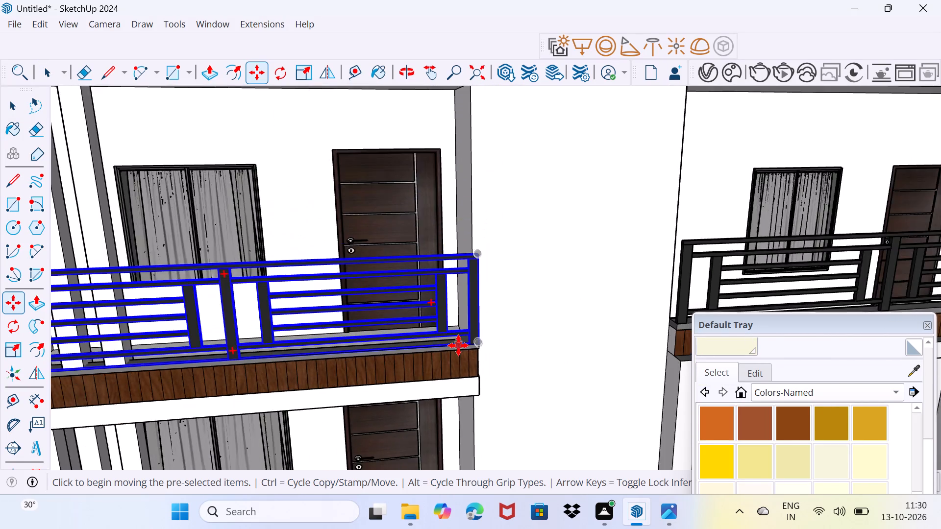
{"action": "scroll", "coordinate": [458, 345], "scroll_direction": "down", "scroll_amount": 3}
{"action": "left_click", "coordinate": [470, 345]}
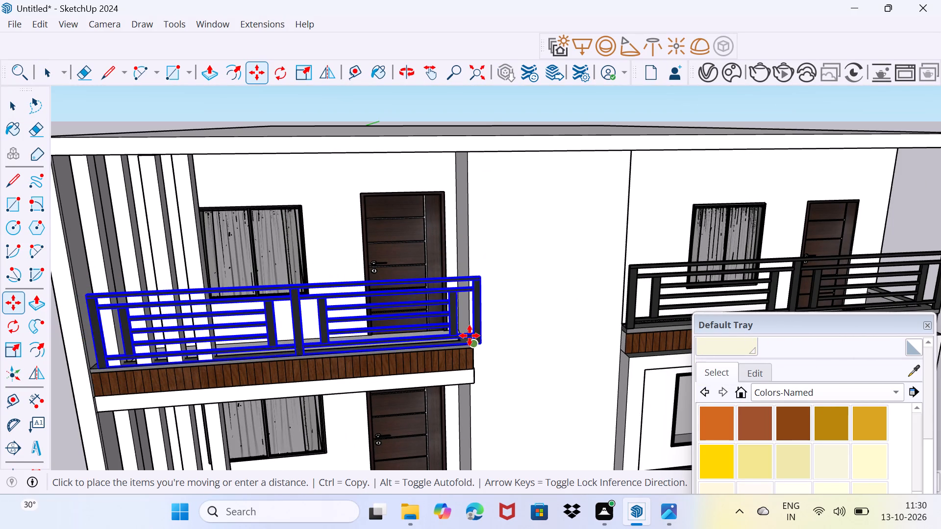
{"action": "scroll", "coordinate": [469, 337], "scroll_direction": "up", "scroll_amount": 7}
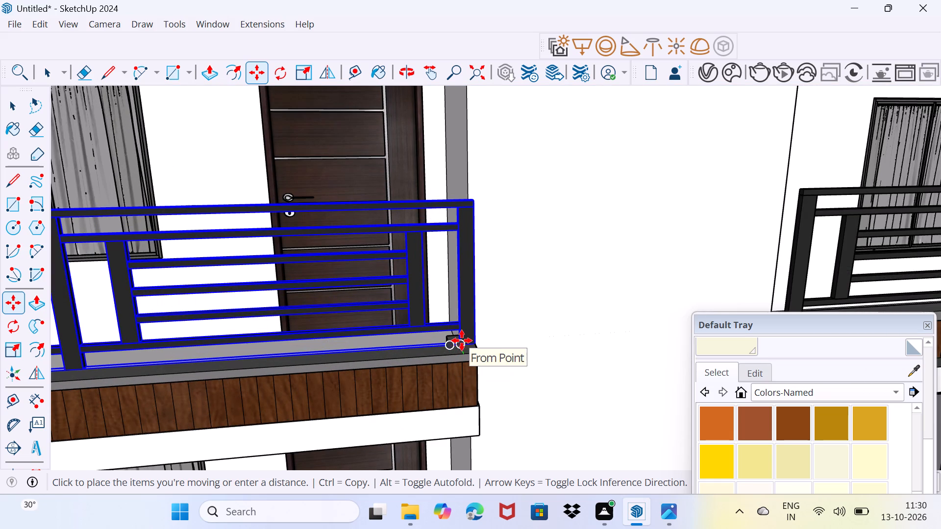
{"action": "left_click", "coordinate": [462, 340]}
{"action": "key", "text": "space"}
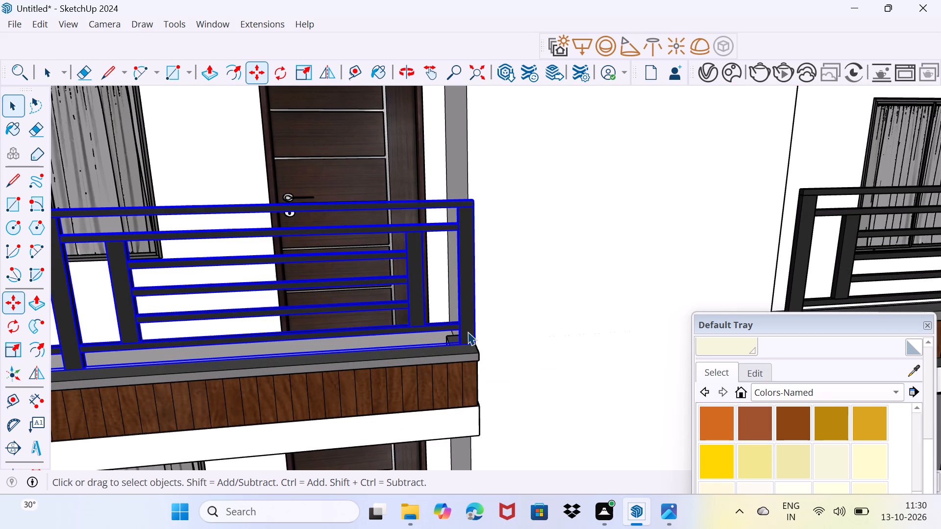
{"action": "left_click_drag", "start_coordinate": [519, 240], "coordinate": [556, 192]}
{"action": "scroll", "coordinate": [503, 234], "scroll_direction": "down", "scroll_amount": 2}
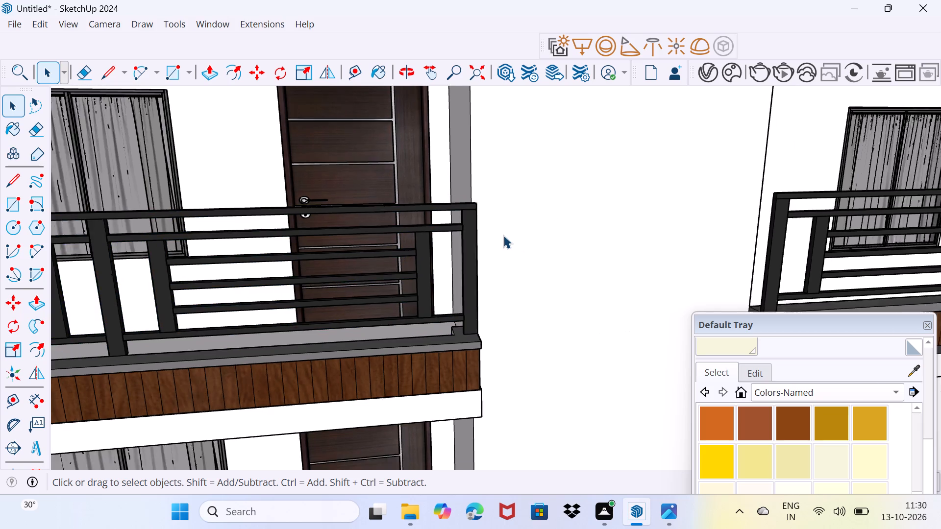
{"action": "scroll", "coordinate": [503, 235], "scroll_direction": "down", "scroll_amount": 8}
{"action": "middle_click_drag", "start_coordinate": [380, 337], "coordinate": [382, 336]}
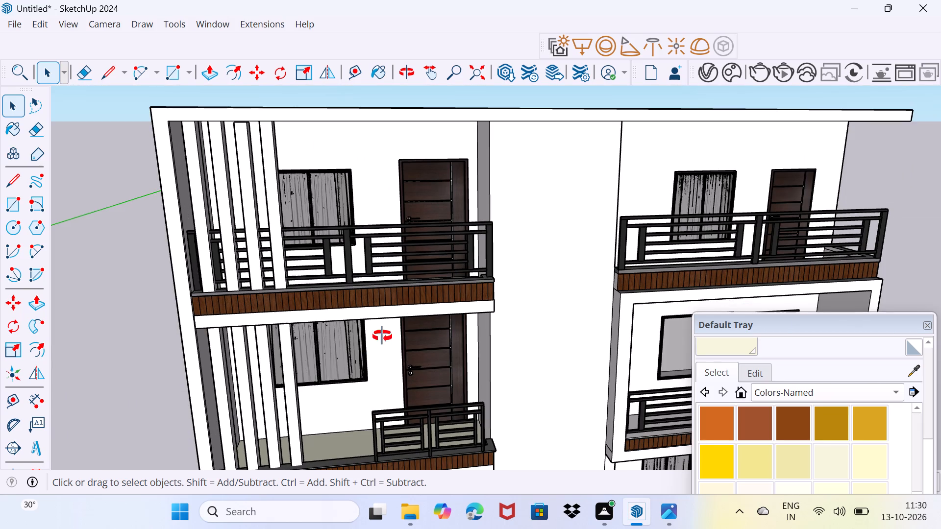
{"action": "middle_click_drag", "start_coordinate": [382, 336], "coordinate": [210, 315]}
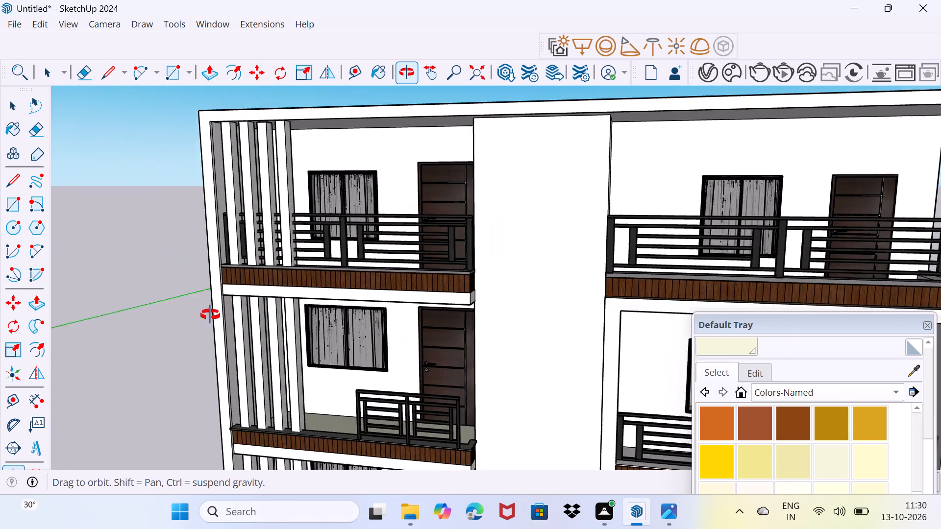
Inspect from the side how the left block's top balcony railing sits on its ledge.
{"action": "middle_click_drag", "start_coordinate": [210, 315], "coordinate": [134, 324]}
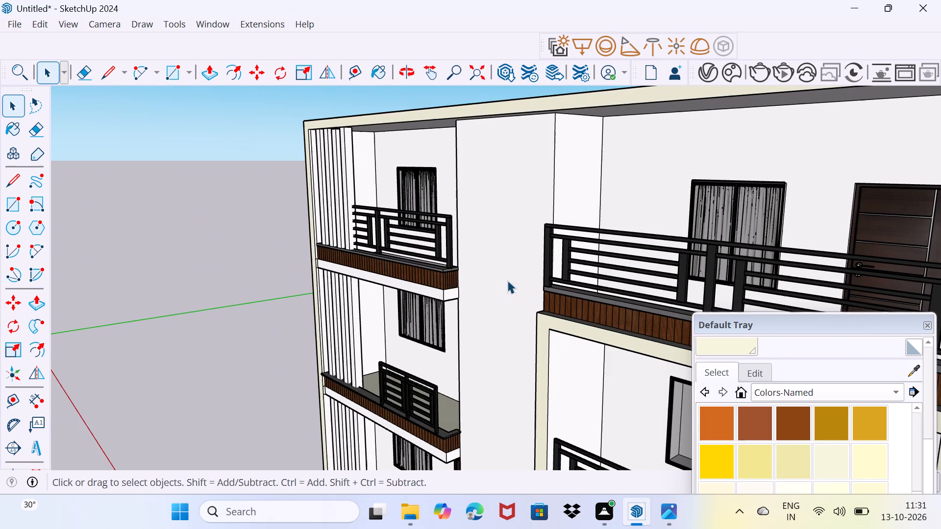
{"action": "scroll", "coordinate": [491, 268], "scroll_direction": "up", "scroll_amount": 7}
{"action": "scroll", "coordinate": [443, 234], "scroll_direction": "up", "scroll_amount": 6}
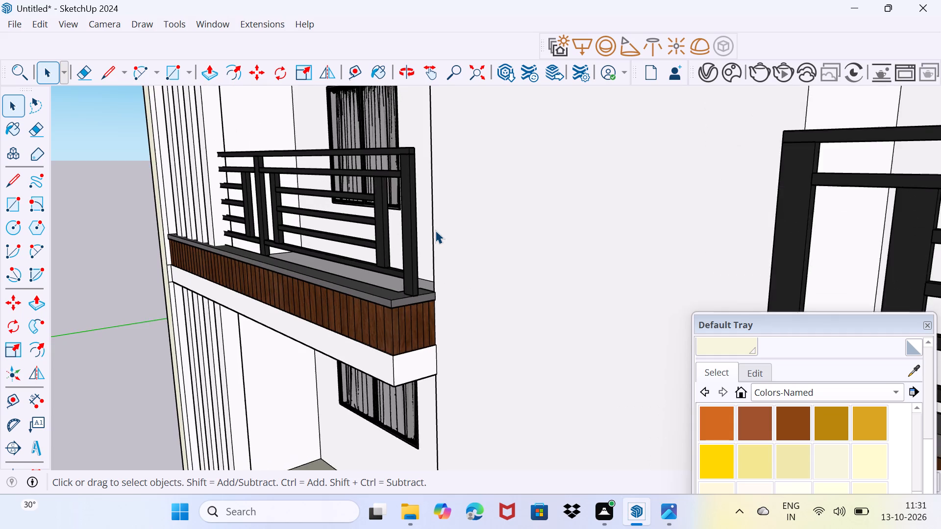
{"action": "left_click", "coordinate": [435, 230]}
{"action": "scroll", "coordinate": [435, 229], "scroll_direction": "down", "scroll_amount": 3}
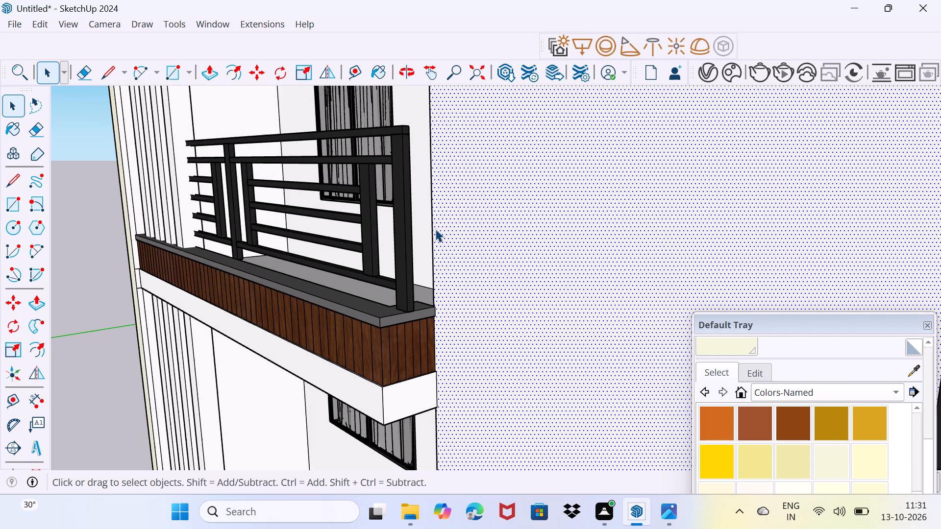
{"action": "left_click_drag", "start_coordinate": [438, 255], "coordinate": [492, 236]}
{"action": "scroll", "coordinate": [495, 219], "scroll_direction": "down", "scroll_amount": 12}
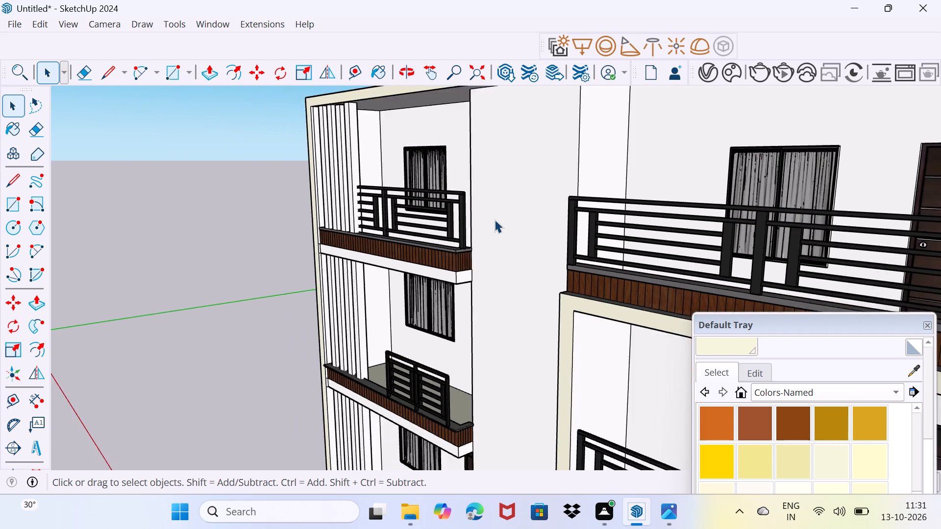
{"action": "scroll", "coordinate": [495, 219], "scroll_direction": "down", "scroll_amount": 2}
Scale the left block's middle balcony railing lengthwise from its free end, past the door and behind the vertical fins, to the side wall.
{"action": "scroll", "coordinate": [428, 359], "scroll_direction": "up", "scroll_amount": 6}
{"action": "middle_click_drag", "start_coordinate": [458, 352], "coordinate": [474, 348]}
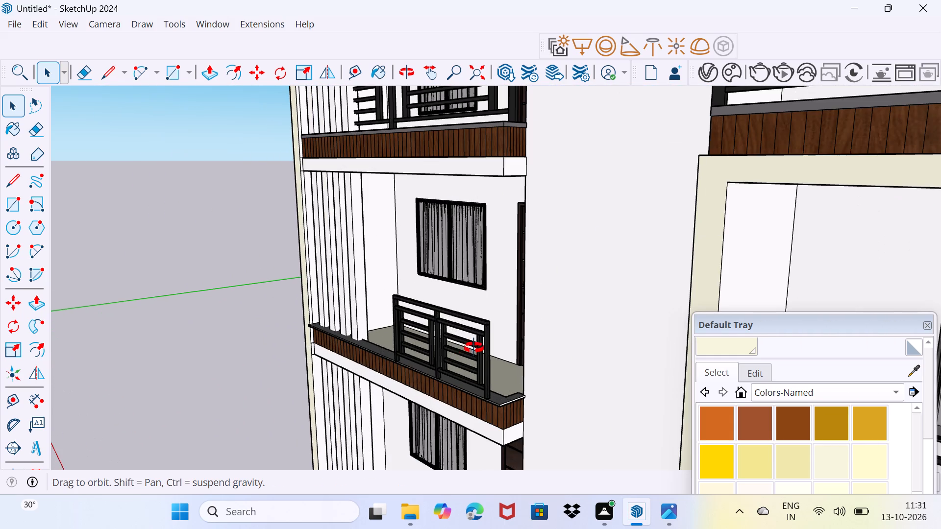
{"action": "middle_click_drag", "start_coordinate": [474, 348], "coordinate": [378, 401]}
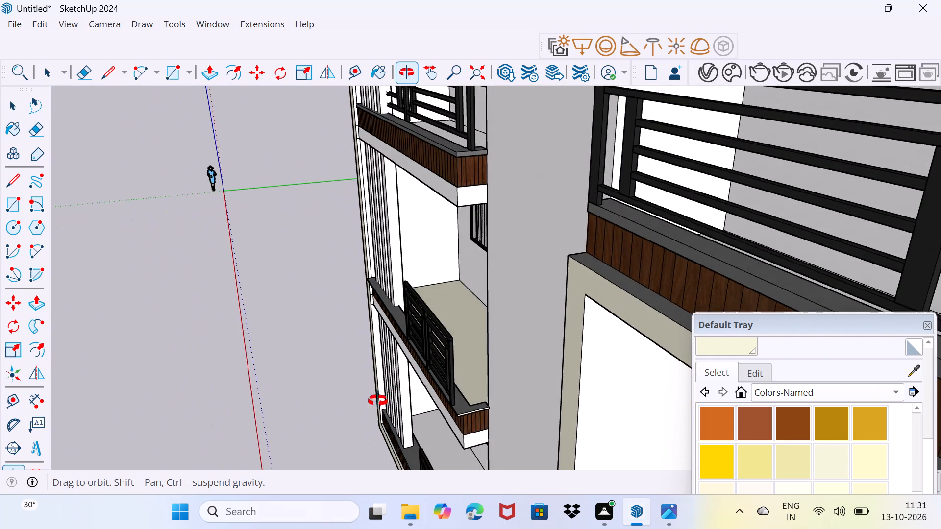
{"action": "middle_click_drag", "start_coordinate": [378, 401], "coordinate": [565, 351]}
{"action": "scroll", "coordinate": [459, 363], "scroll_direction": "up", "scroll_amount": 2}
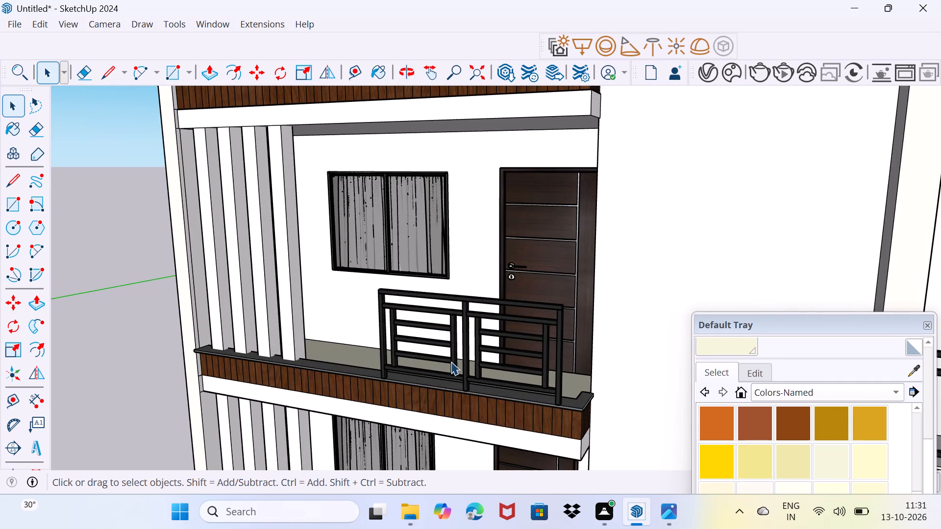
{"action": "left_click", "coordinate": [450, 361]}
{"action": "scroll", "coordinate": [416, 372], "scroll_direction": "up", "scroll_amount": 3}
{"action": "middle_click_drag", "start_coordinate": [416, 372], "coordinate": [669, 338]}
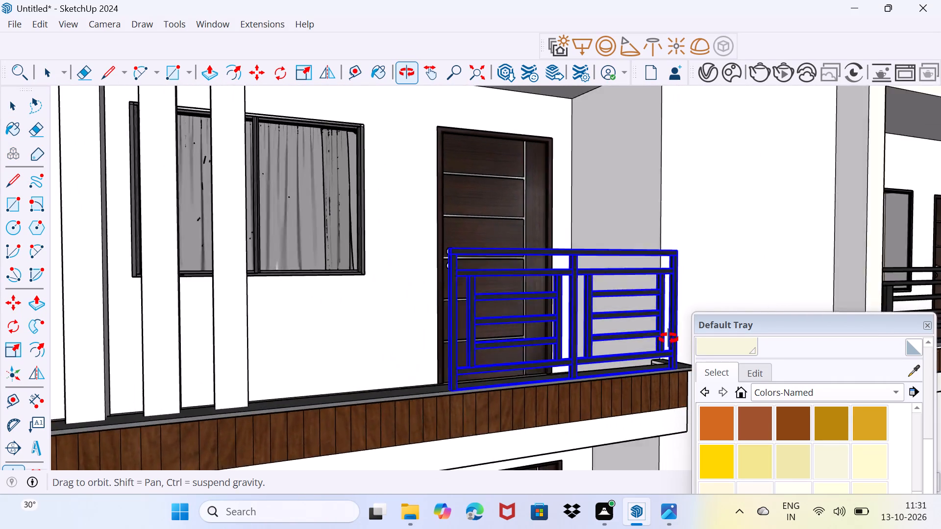
{"action": "middle_click_drag", "start_coordinate": [669, 338], "coordinate": [682, 340]}
{"action": "key", "text": "s"}
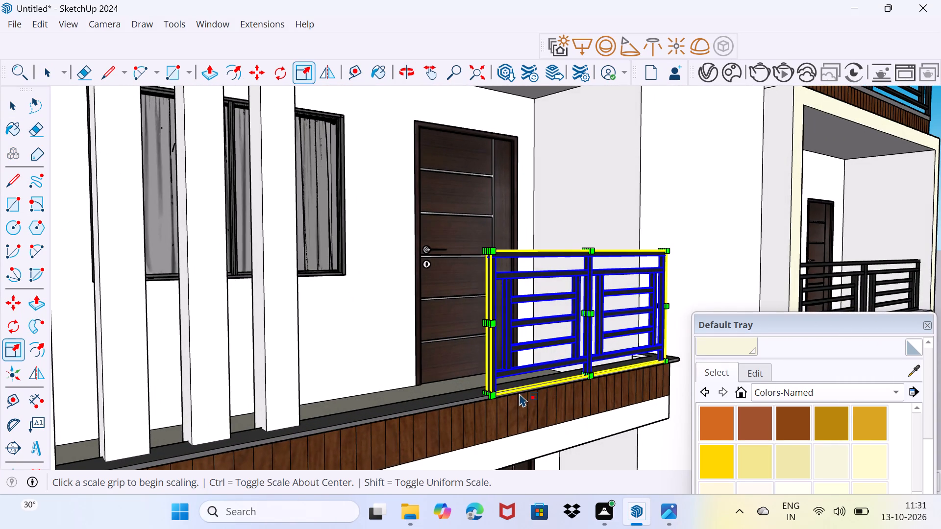
{"action": "scroll", "coordinate": [490, 359], "scroll_direction": "up", "scroll_amount": 2}
{"action": "left_click", "coordinate": [484, 318]}
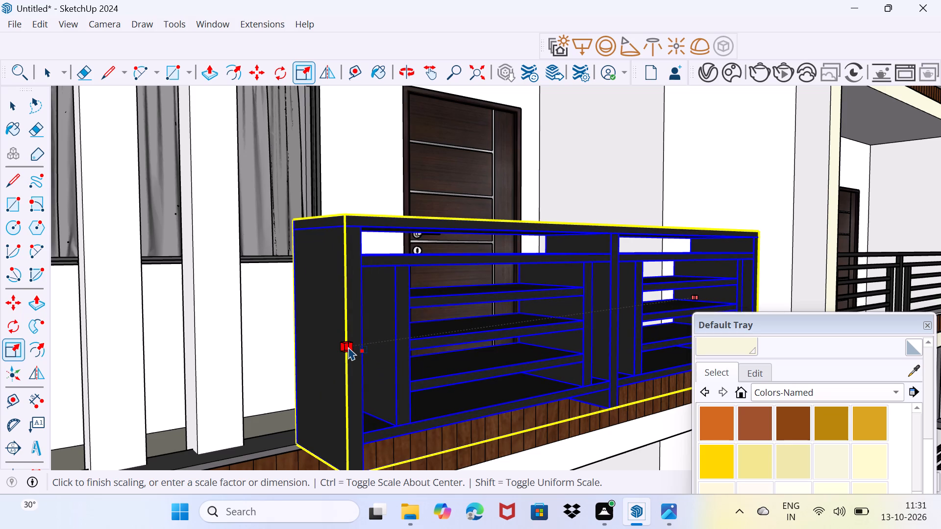
{"action": "key", "text": "Escape"}
{"action": "scroll", "coordinate": [486, 337], "scroll_direction": "up", "scroll_amount": 12}
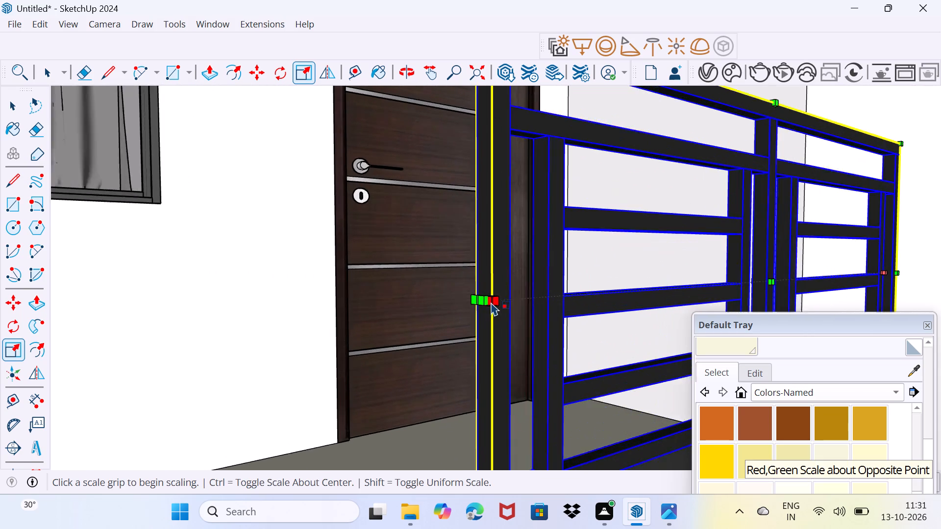
{"action": "scroll", "coordinate": [491, 302], "scroll_direction": "up", "scroll_amount": 8}
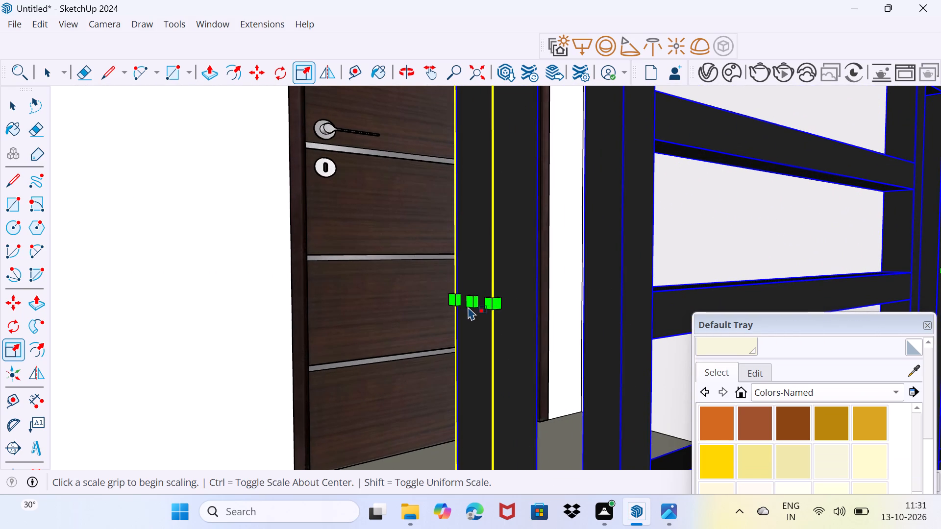
{"action": "left_click_drag", "start_coordinate": [477, 306], "coordinate": [451, 314]}
{"action": "scroll", "coordinate": [451, 314], "scroll_direction": "down", "scroll_amount": 10}
{"action": "left_click_drag", "start_coordinate": [451, 314], "coordinate": [388, 340]}
{"action": "scroll", "coordinate": [388, 340], "scroll_direction": "down", "scroll_amount": 11}
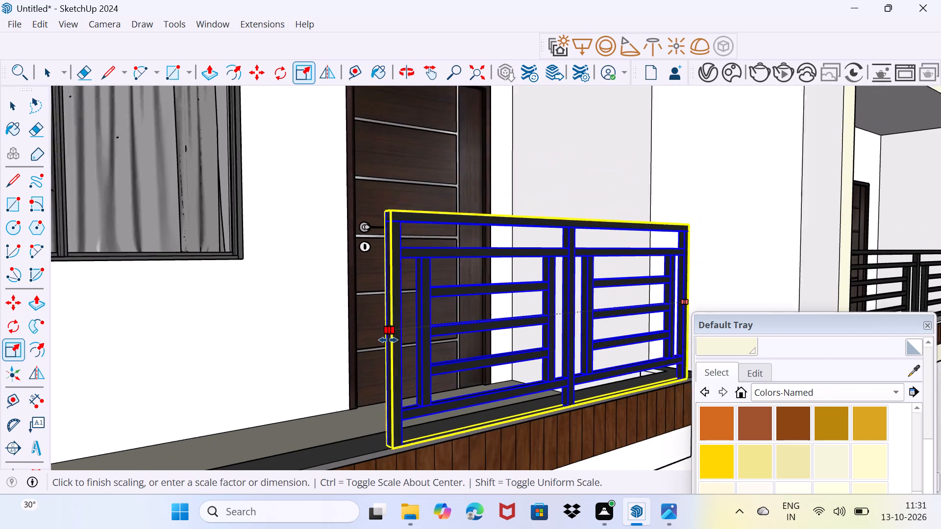
{"action": "scroll", "coordinate": [388, 340], "scroll_direction": "down", "scroll_amount": 1}
{"action": "left_click_drag", "start_coordinate": [388, 340], "coordinate": [363, 345]}
{"action": "scroll", "coordinate": [388, 340], "scroll_direction": "down", "scroll_amount": 8}
{"action": "middle_click", "coordinate": [388, 340]}
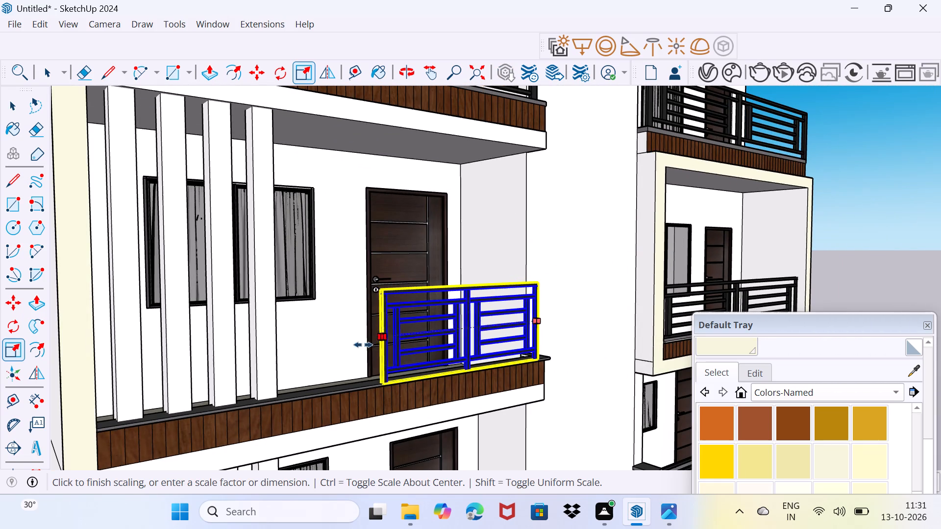
{"action": "left_click_drag", "start_coordinate": [363, 345], "coordinate": [112, 358]}
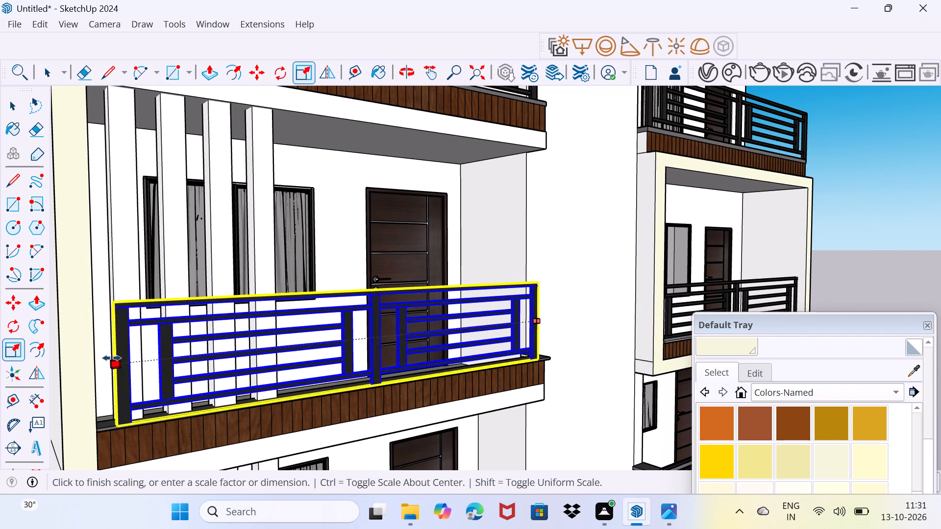
{"action": "left_click_drag", "start_coordinate": [112, 358], "coordinate": [95, 356]}
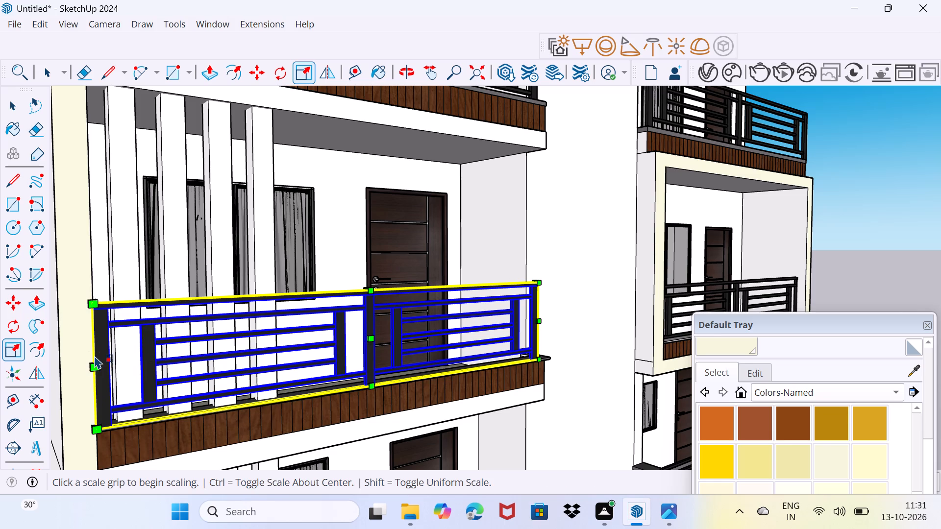
Move the left block's middle balcony railing along and inward toward the ledge's door-side corner, and deselect it.
{"action": "scroll", "coordinate": [536, 351], "scroll_direction": "up", "scroll_amount": 3}
{"action": "middle_click_drag", "start_coordinate": [546, 346], "coordinate": [507, 354]}
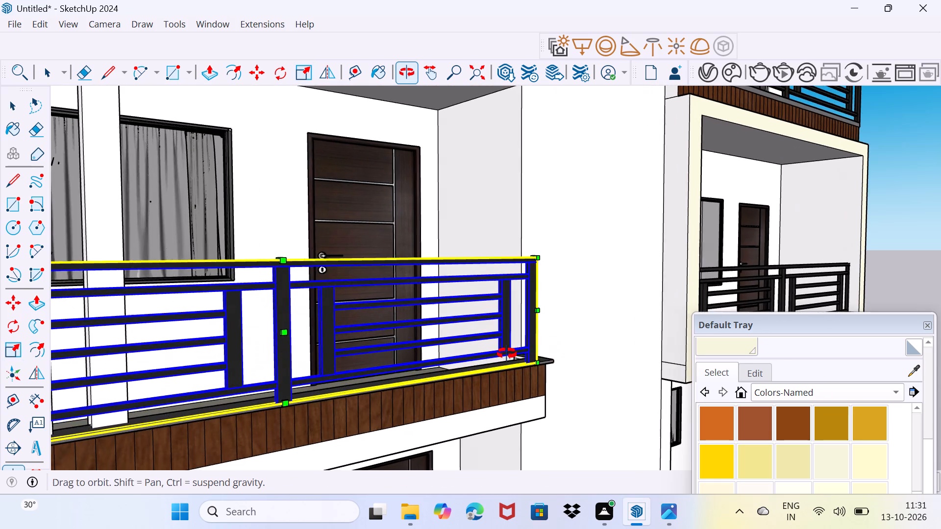
{"action": "middle_click_drag", "start_coordinate": [507, 354], "coordinate": [355, 372]}
{"action": "scroll", "coordinate": [326, 375], "scroll_direction": "up", "scroll_amount": 3}
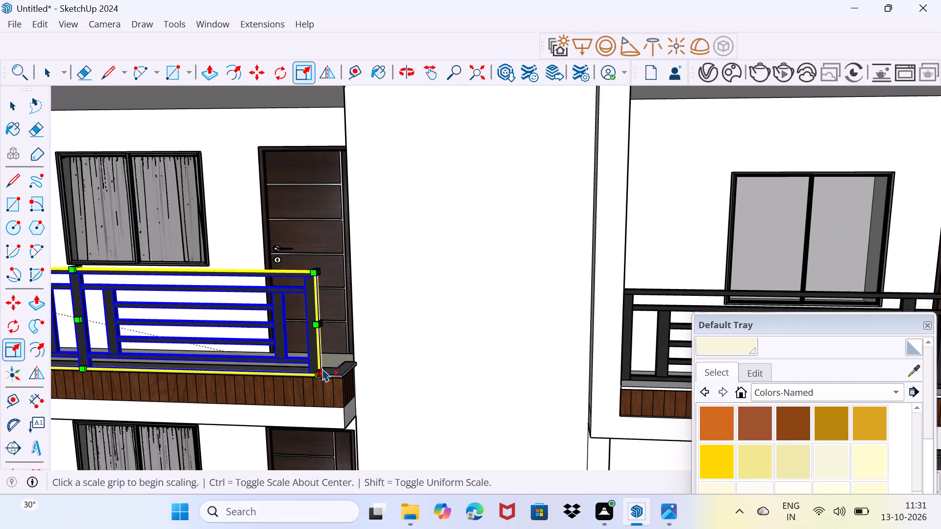
{"action": "scroll", "coordinate": [321, 362], "scroll_direction": "up", "scroll_amount": 3}
{"action": "key", "text": "m"}
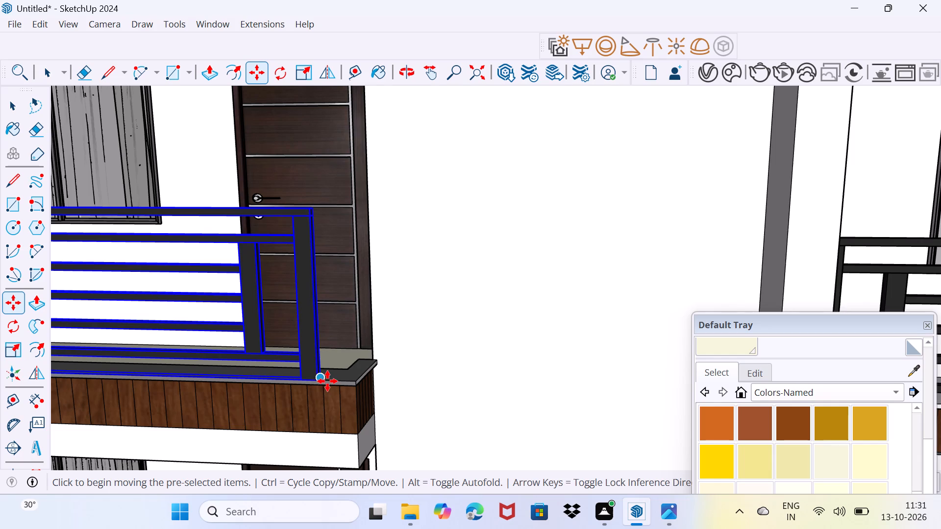
{"action": "left_click", "coordinate": [322, 381]}
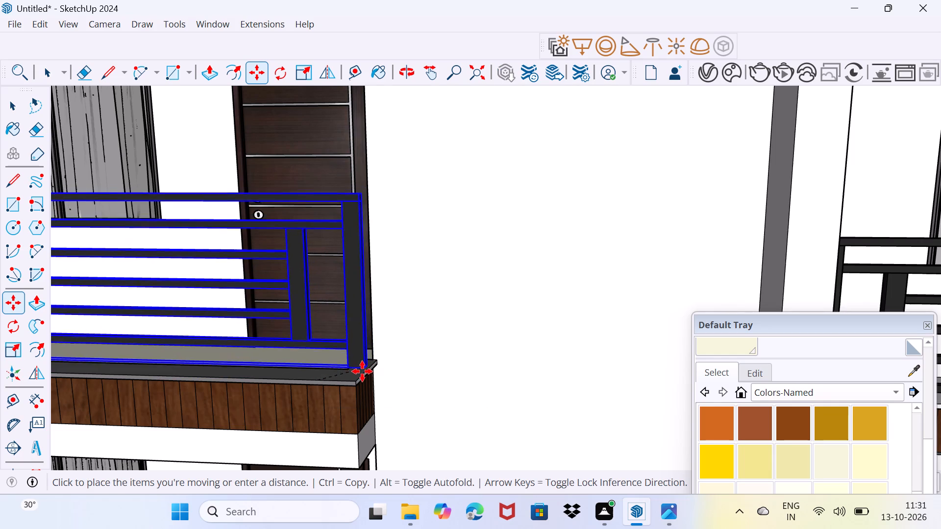
{"action": "left_click", "coordinate": [362, 372]}
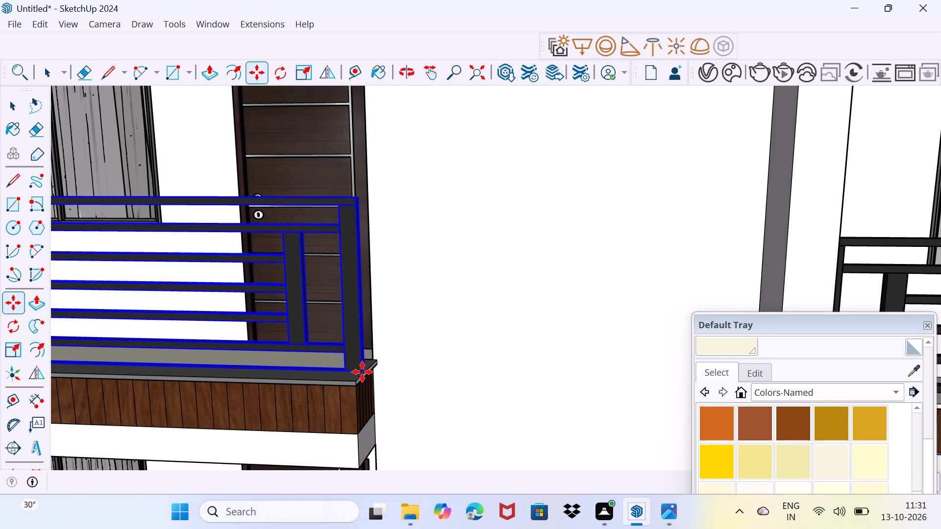
{"action": "key", "text": "space"}
{"action": "left_click_drag", "start_coordinate": [422, 296], "coordinate": [479, 275]}
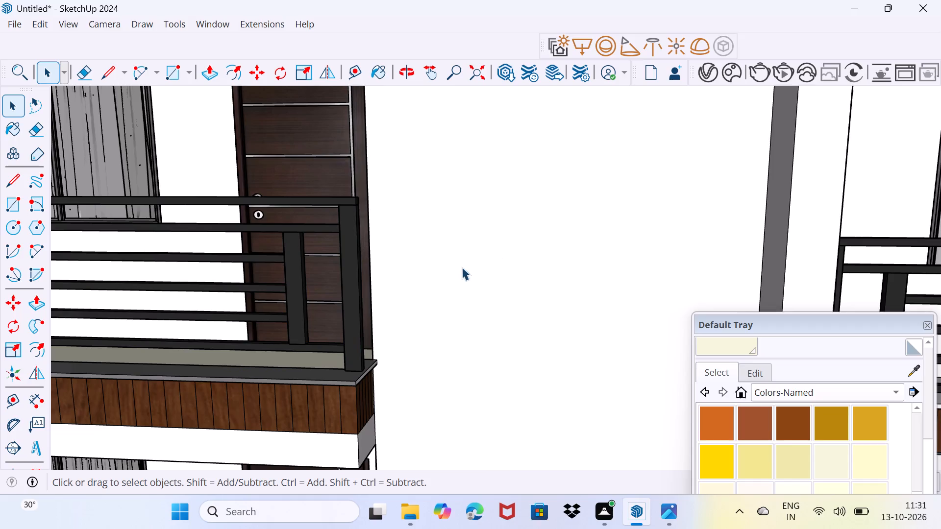
Move the left block's middle balcony railing further inward so its end post stands at the ledge's door-side end, behind the front edge.
{"action": "scroll", "coordinate": [462, 267], "scroll_direction": "down", "scroll_amount": 12}
{"action": "scroll", "coordinate": [268, 267], "scroll_direction": "up", "scroll_amount": 3}
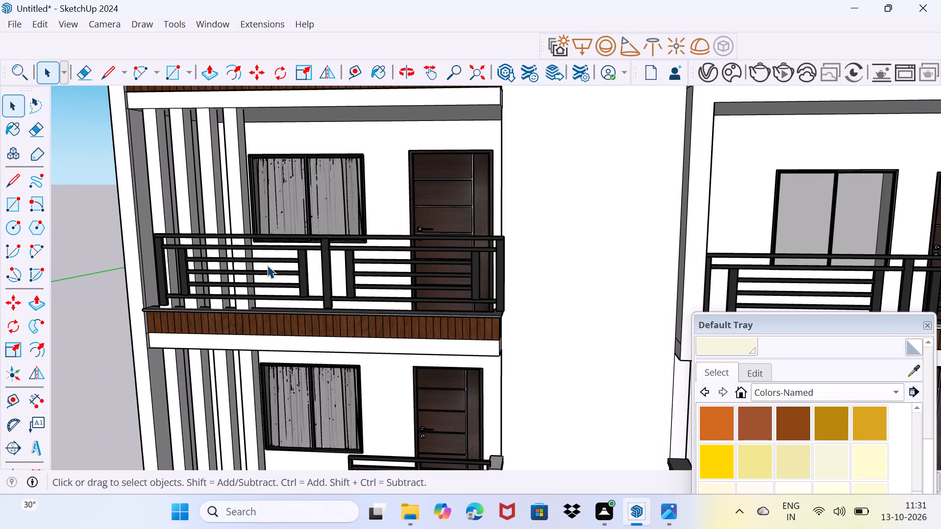
{"action": "middle_click_drag", "start_coordinate": [305, 276], "coordinate": [231, 318]}
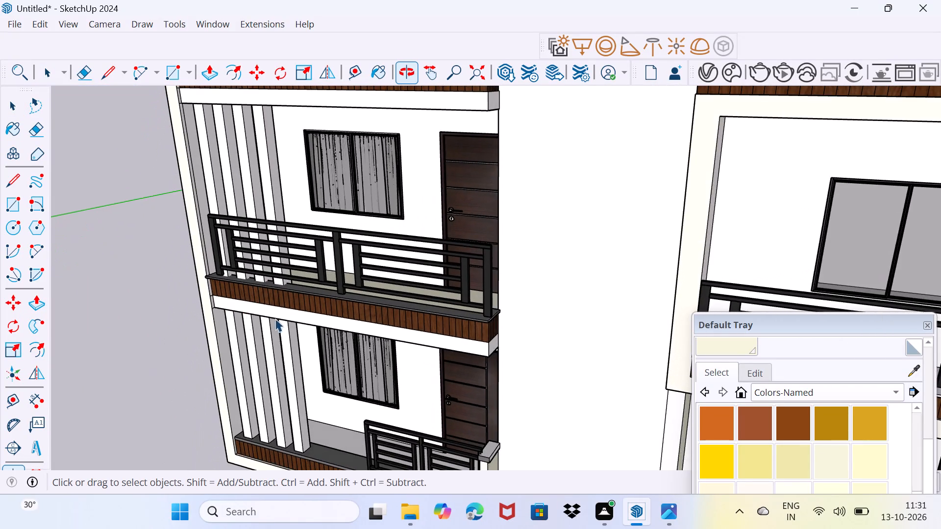
{"action": "scroll", "coordinate": [495, 304], "scroll_direction": "up", "scroll_amount": 3}
{"action": "left_click", "coordinate": [485, 306]}
{"action": "scroll", "coordinate": [485, 306], "scroll_direction": "up", "scroll_amount": 4}
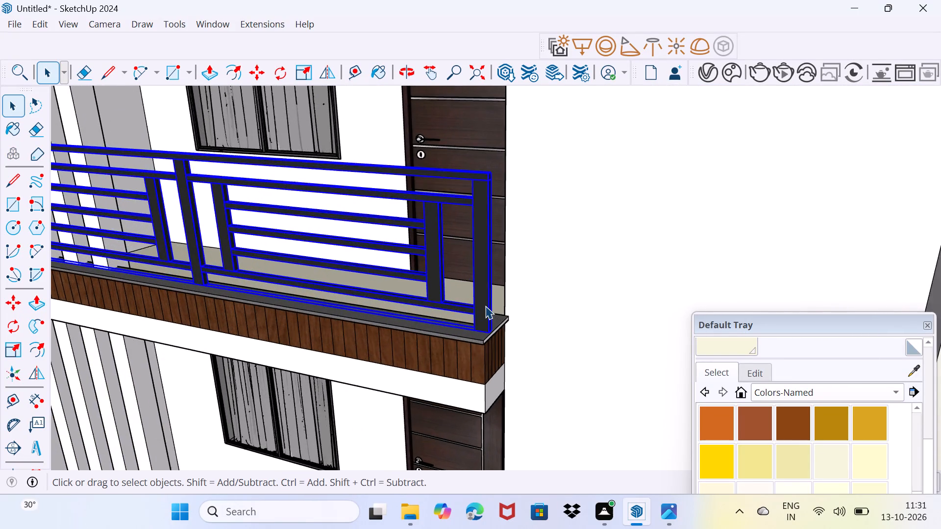
{"action": "scroll", "coordinate": [485, 306], "scroll_direction": "up", "scroll_amount": 4}
{"action": "key", "text": "m"}
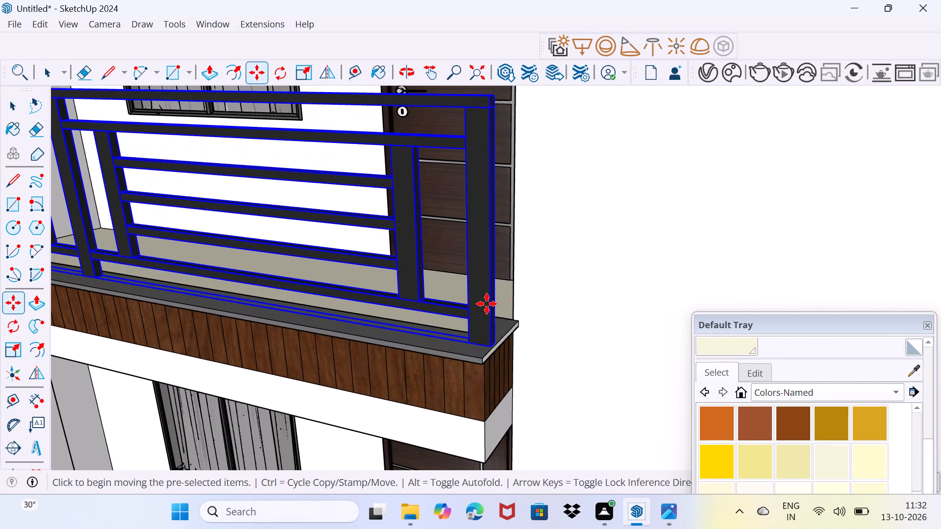
{"action": "left_click", "coordinate": [494, 343]}
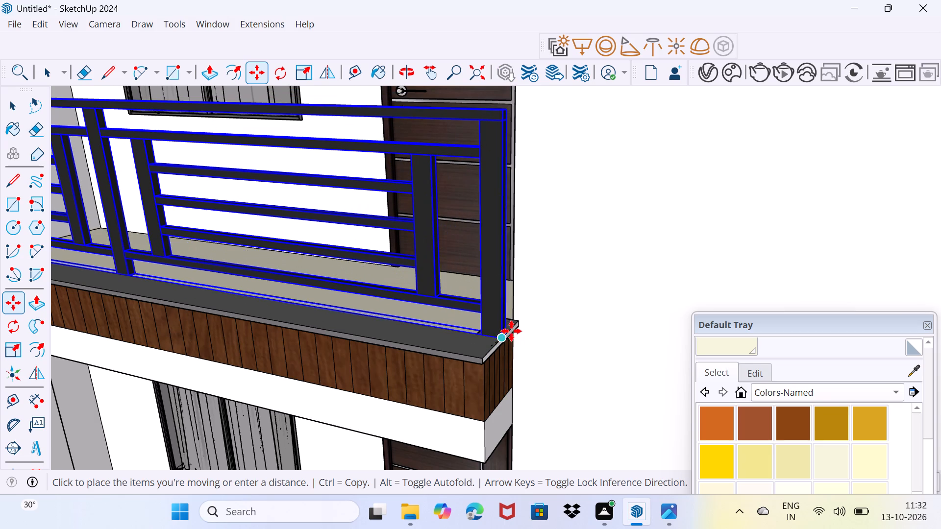
{"action": "left_click", "coordinate": [511, 331]}
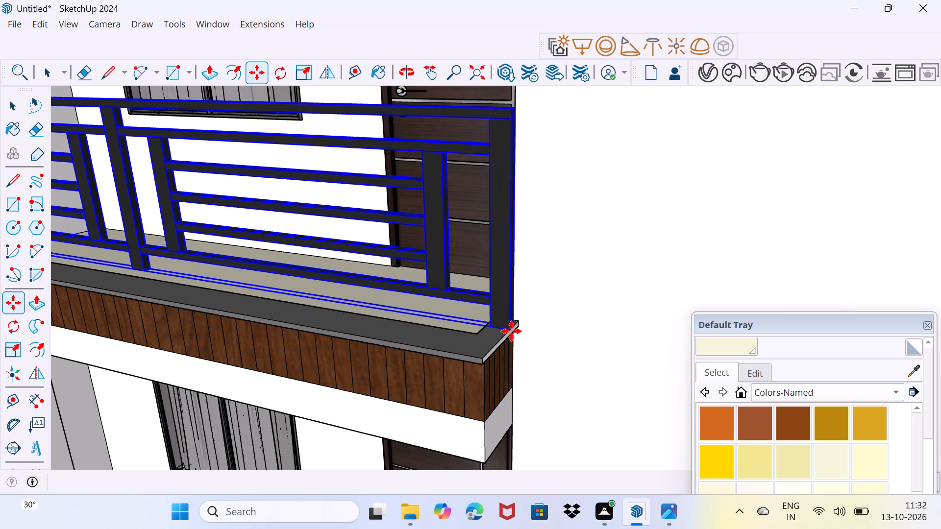
{"action": "key", "text": "space"}
{"action": "left_click_drag", "start_coordinate": [545, 271], "coordinate": [597, 234]}
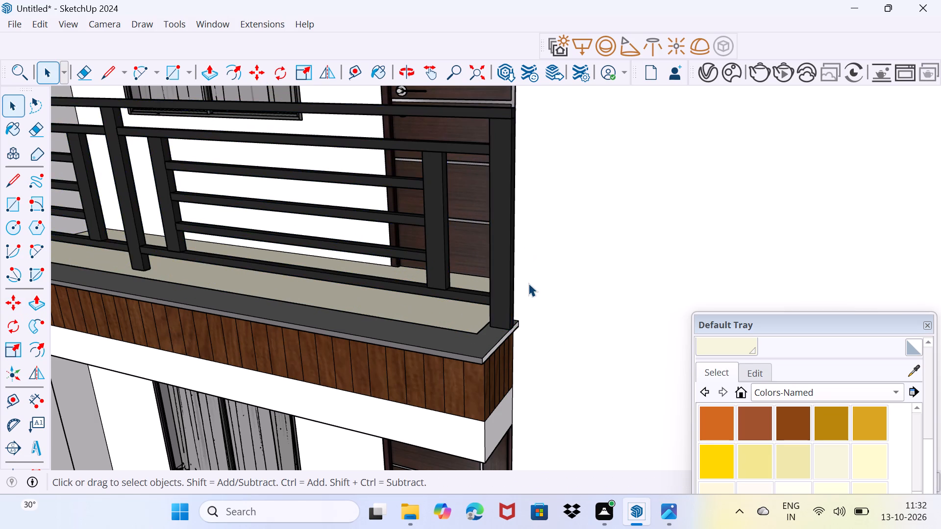
Inspect how the left block's middle balcony railing sits on its ledge, especially the end behind the vertical fins.
{"action": "scroll", "coordinate": [528, 283], "scroll_direction": "down", "scroll_amount": 8}
{"action": "middle_click_drag", "start_coordinate": [393, 272], "coordinate": [464, 271]}
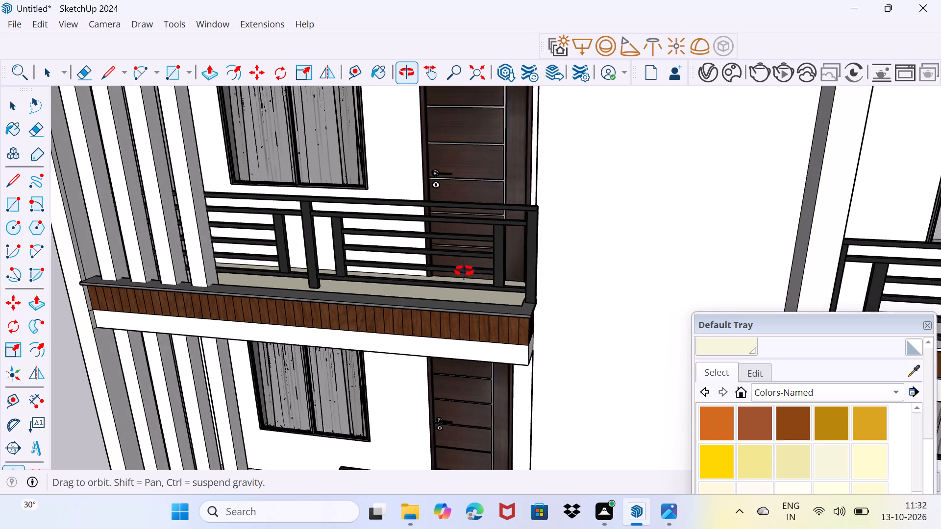
{"action": "middle_click_drag", "start_coordinate": [464, 271], "coordinate": [546, 258]}
{"action": "scroll", "coordinate": [546, 258], "scroll_direction": "down", "scroll_amount": 9}
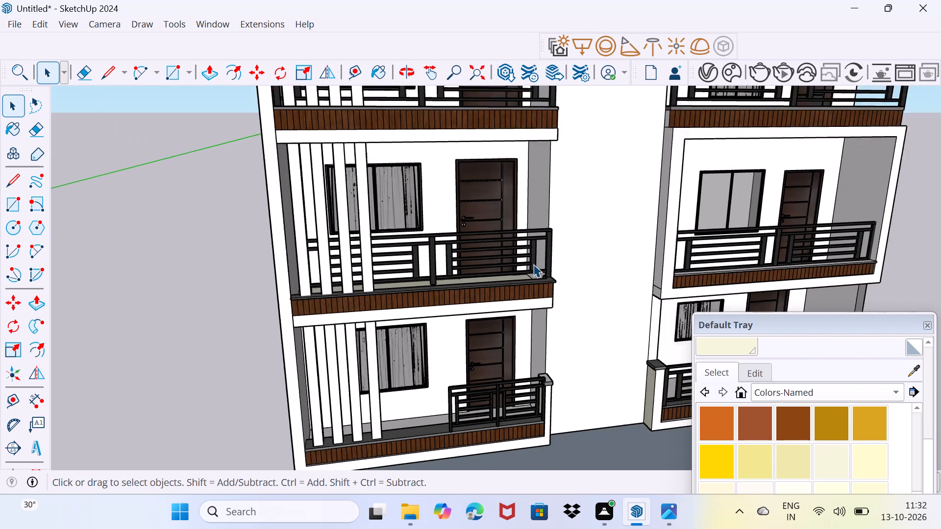
{"action": "scroll", "coordinate": [348, 286], "scroll_direction": "up", "scroll_amount": 13}
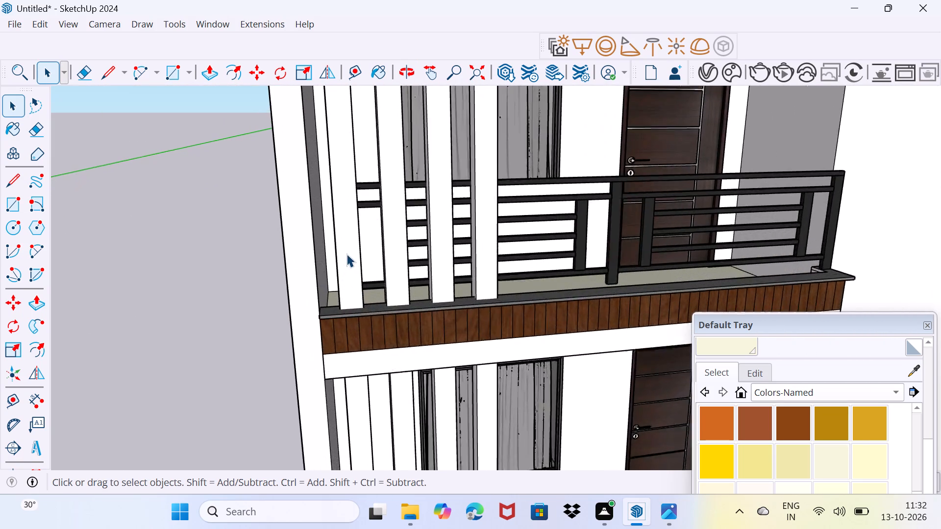
{"action": "left_click", "coordinate": [382, 288]}
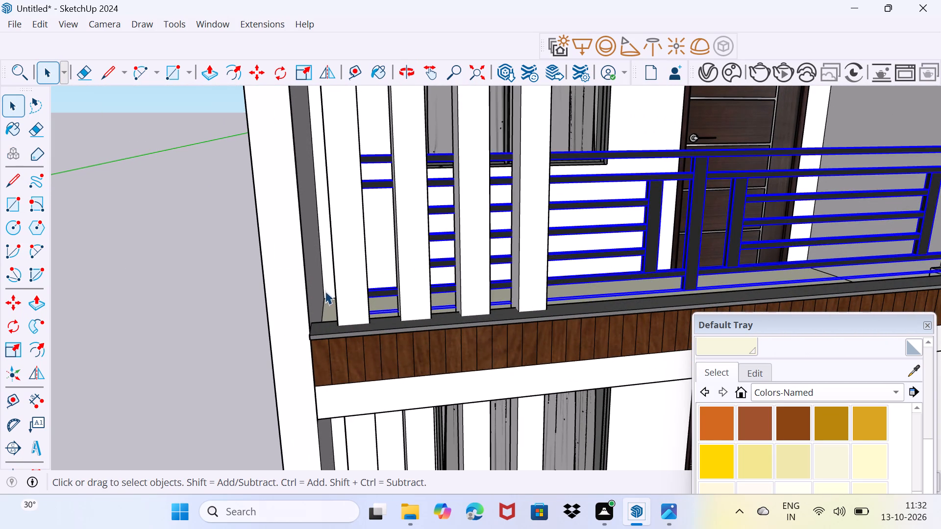
{"action": "scroll", "coordinate": [325, 288], "scroll_direction": "up", "scroll_amount": 4}
{"action": "middle_click_drag", "start_coordinate": [347, 279], "coordinate": [436, 264]}
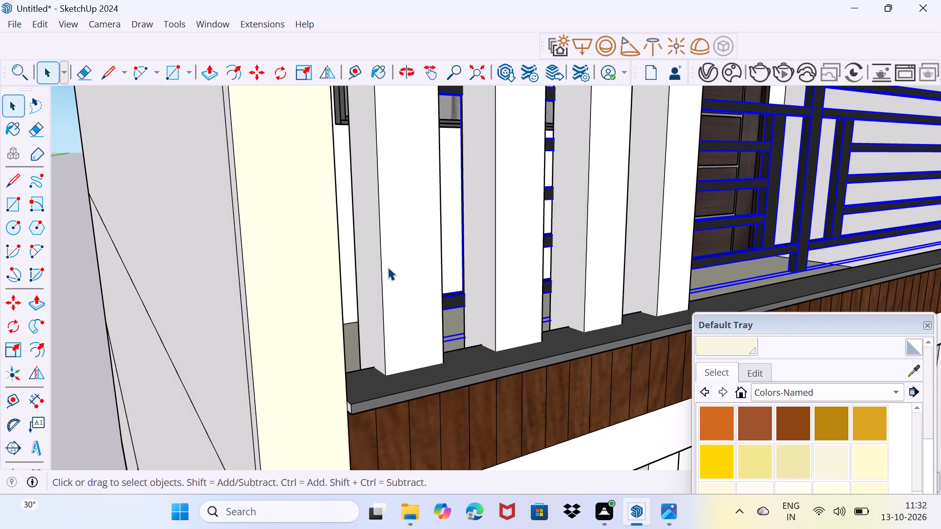
{"action": "scroll", "coordinate": [388, 267], "scroll_direction": "up", "scroll_amount": 11}
{"action": "middle_click_drag", "start_coordinate": [500, 296], "coordinate": [429, 289]}
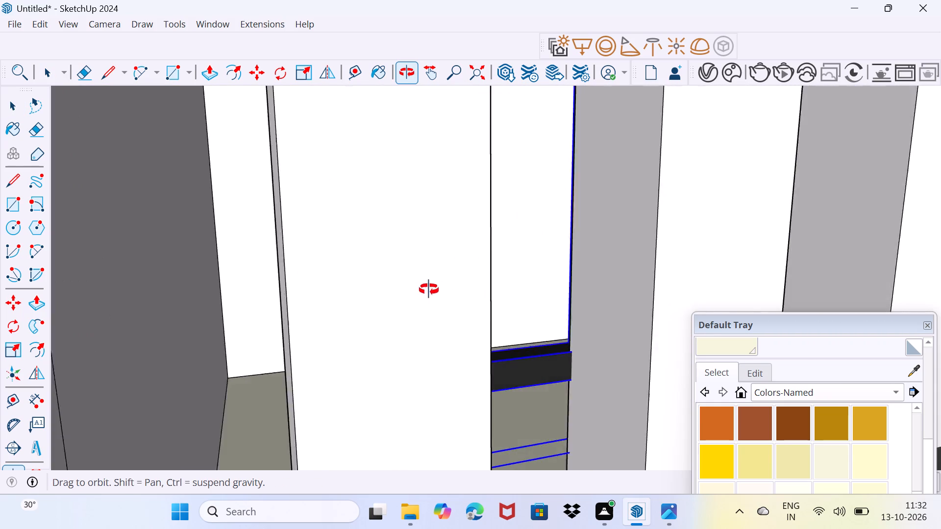
{"action": "middle_click_drag", "start_coordinate": [429, 289], "coordinate": [0, 260]}
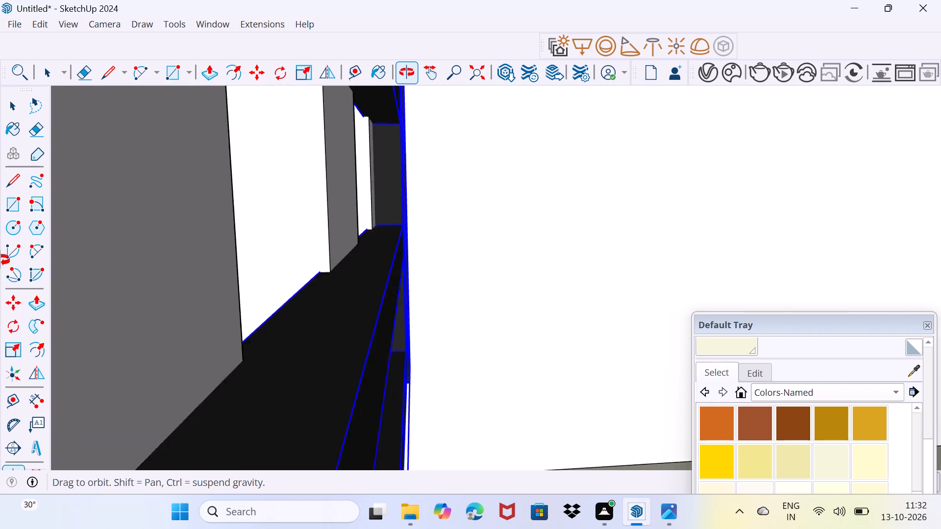
{"action": "middle_click_drag", "start_coordinate": [0, 260], "coordinate": [3, 244]}
{"action": "scroll", "coordinate": [612, 188], "scroll_direction": "down", "scroll_amount": 3}
{"action": "middle_click_drag", "start_coordinate": [626, 187], "coordinate": [389, 241]}
{"action": "scroll", "coordinate": [498, 189], "scroll_direction": "down", "scroll_amount": 3}
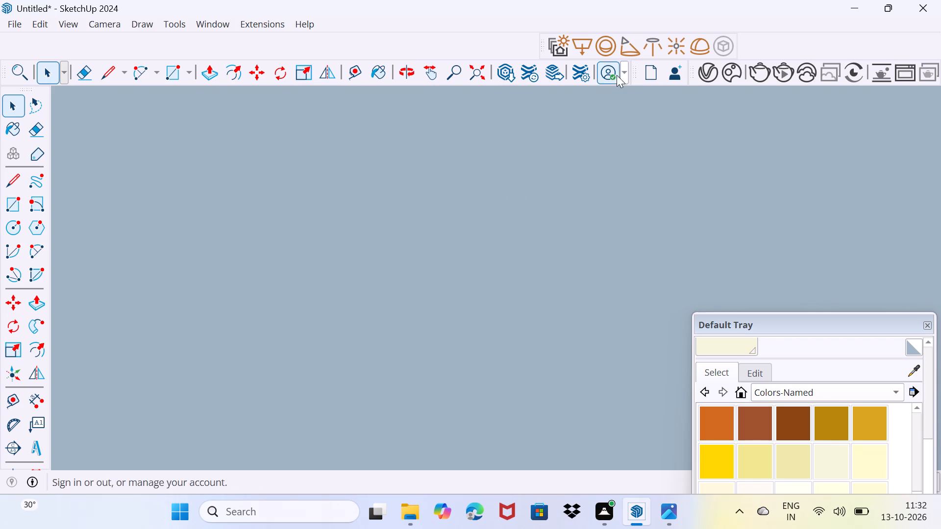
Scale the left block's bottom balcony railing lengthwise from its free end, past the window and fins, to the side wall.
{"action": "left_click", "coordinate": [473, 78]}
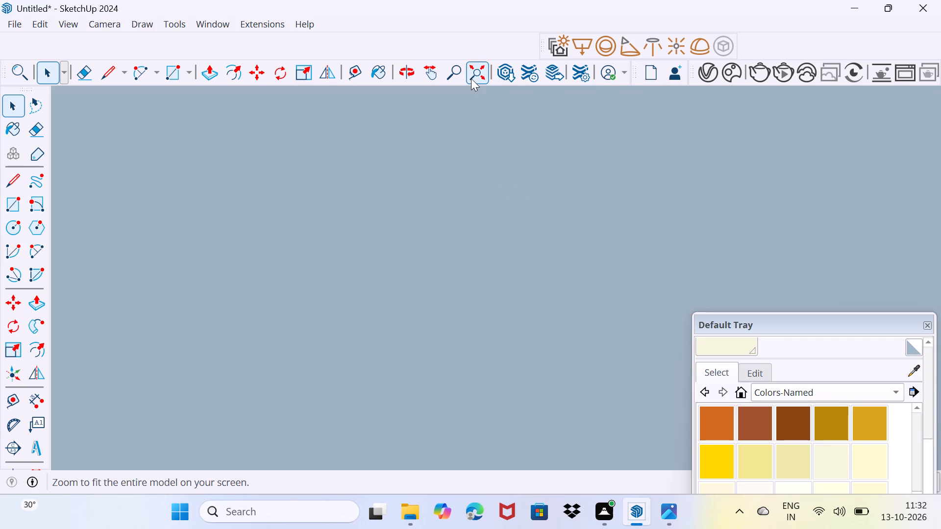
{"action": "scroll", "coordinate": [319, 313], "scroll_direction": "up", "scroll_amount": 2}
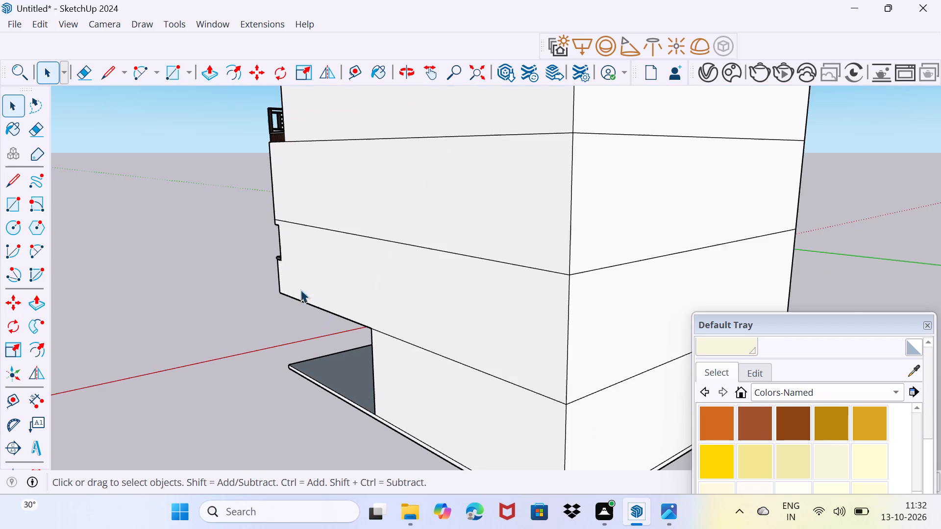
{"action": "scroll", "coordinate": [247, 215], "scroll_direction": "up", "scroll_amount": 11}
{"action": "middle_click_drag", "start_coordinate": [267, 267], "coordinate": [421, 280]}
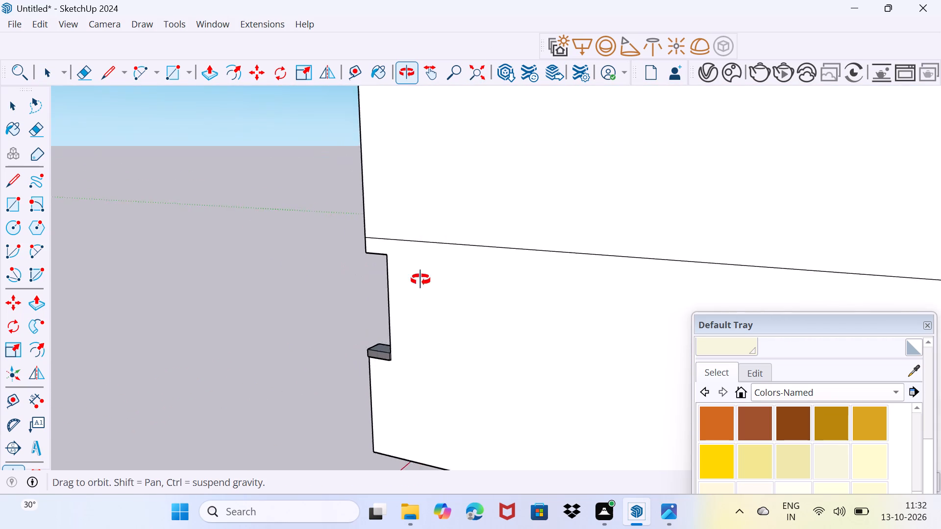
{"action": "middle_click_drag", "start_coordinate": [421, 280], "coordinate": [669, 244]}
{"action": "middle_click_drag", "start_coordinate": [261, 367], "coordinate": [293, 359]}
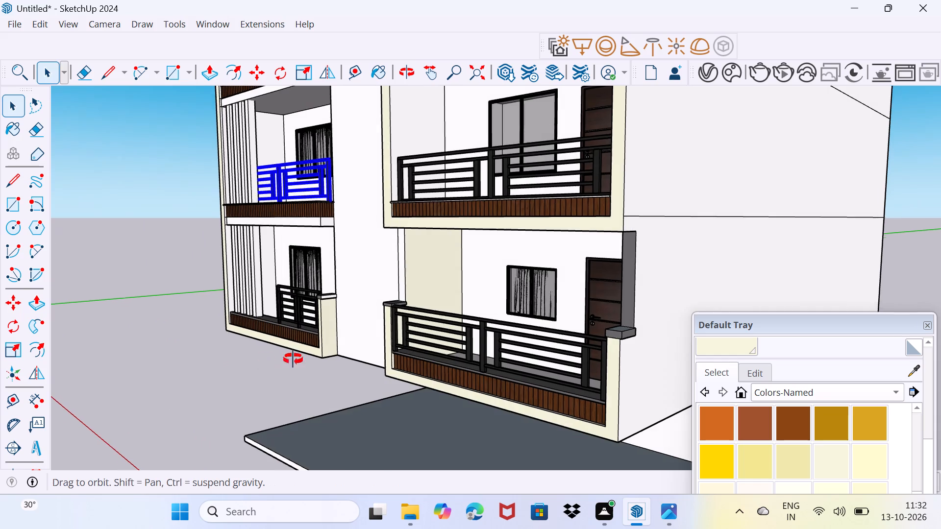
{"action": "middle_click_drag", "start_coordinate": [293, 359], "coordinate": [444, 359]}
{"action": "left_click", "coordinate": [223, 329]}
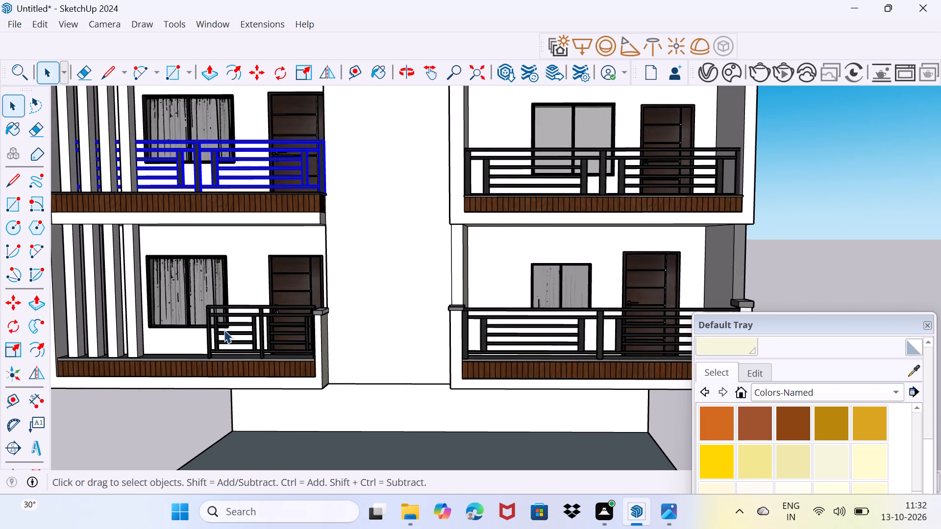
{"action": "scroll", "coordinate": [201, 371], "scroll_direction": "up", "scroll_amount": 3}
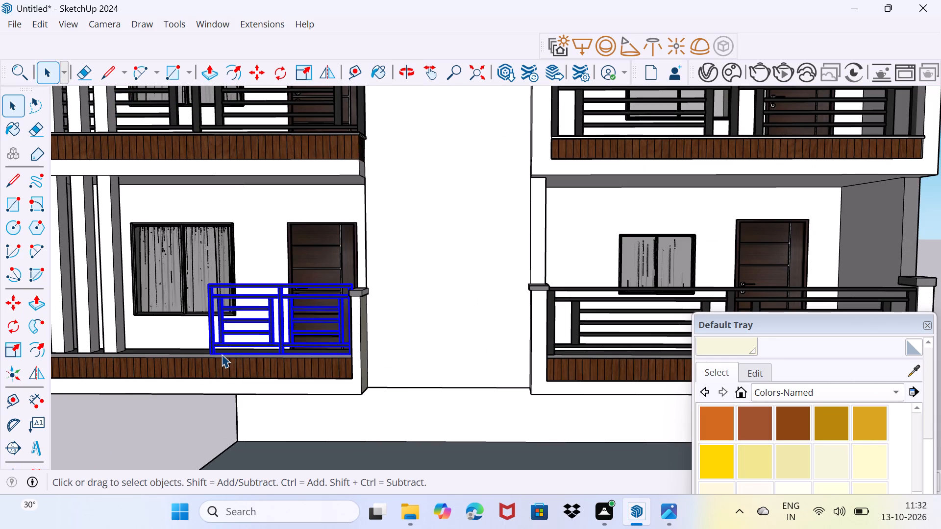
{"action": "key", "text": "s"}
{"action": "scroll", "coordinate": [215, 343], "scroll_direction": "up", "scroll_amount": 3}
{"action": "middle_click_drag", "start_coordinate": [211, 329], "coordinate": [477, 331]}
{"action": "scroll", "coordinate": [454, 342], "scroll_direction": "down", "scroll_amount": 7}
{"action": "scroll", "coordinate": [346, 387], "scroll_direction": "up", "scroll_amount": 3}
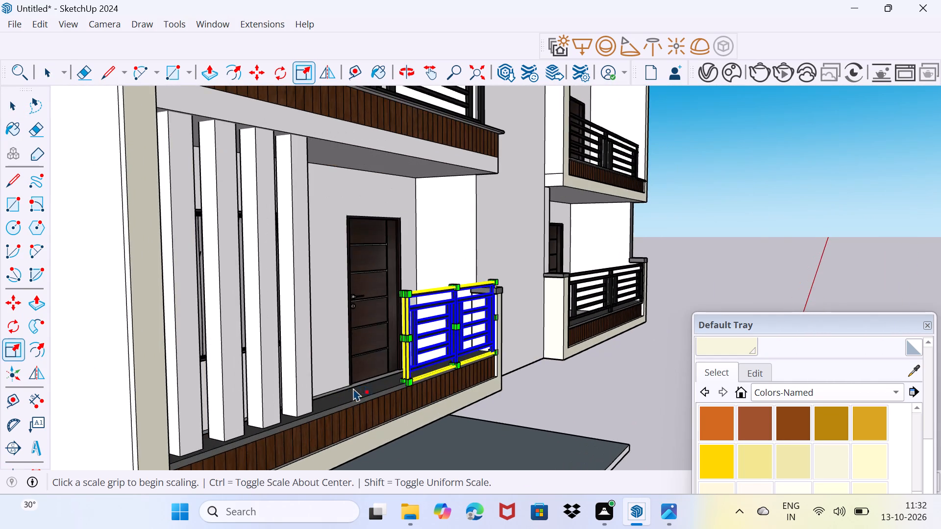
{"action": "middle_click_drag", "start_coordinate": [358, 388], "coordinate": [415, 382]}
{"action": "scroll", "coordinate": [436, 359], "scroll_direction": "up", "scroll_amount": 3}
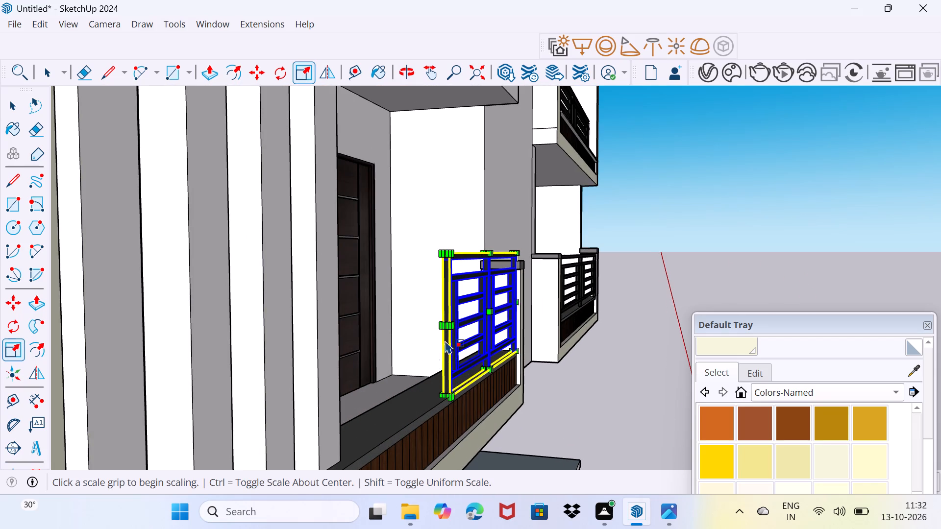
{"action": "left_click", "coordinate": [445, 327]}
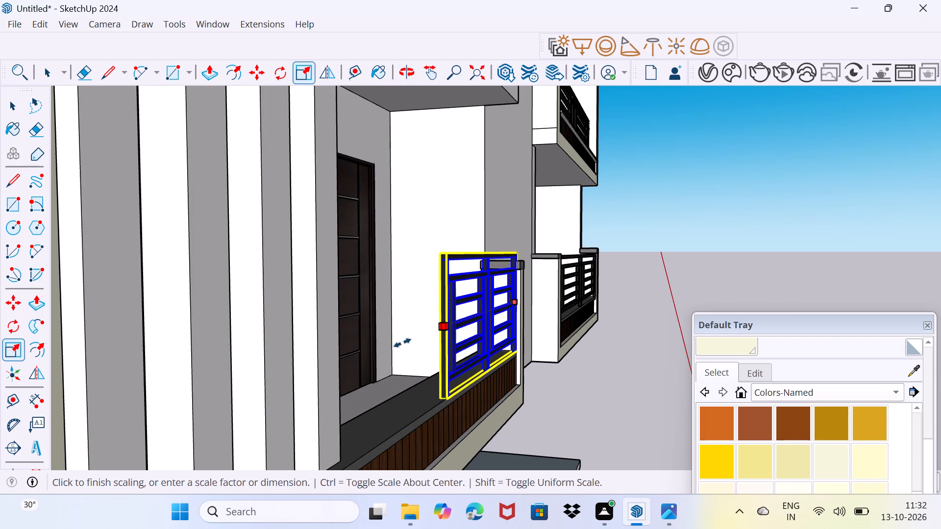
{"action": "scroll", "coordinate": [255, 389], "scroll_direction": "down", "scroll_amount": 11}
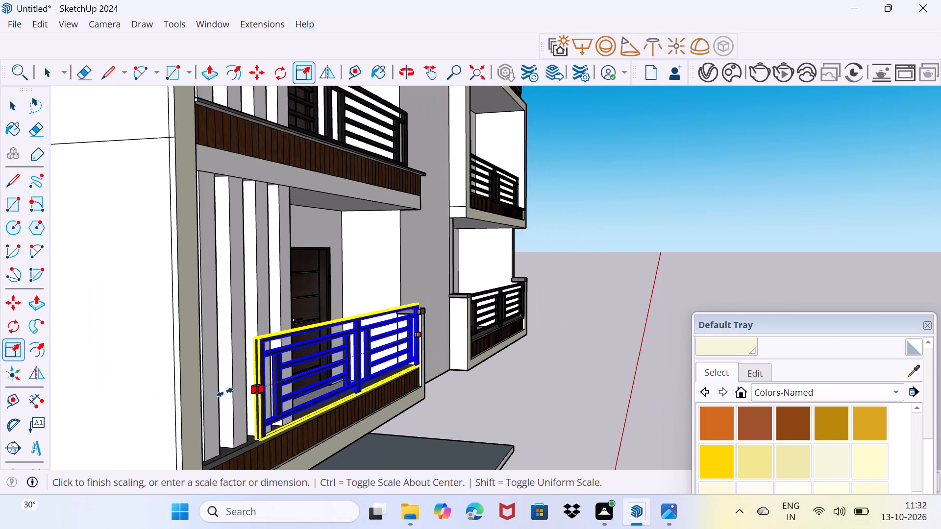
{"action": "left_click", "coordinate": [188, 396]}
{"action": "scroll", "coordinate": [335, 385], "scroll_direction": "up", "scroll_amount": 2}
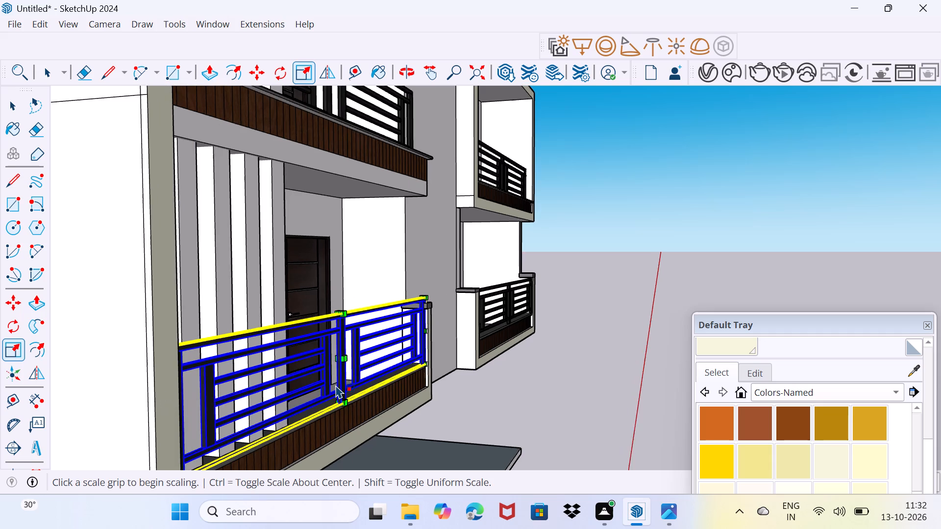
{"action": "scroll", "coordinate": [336, 385], "scroll_direction": "up", "scroll_amount": 1}
{"action": "key", "text": "space"}
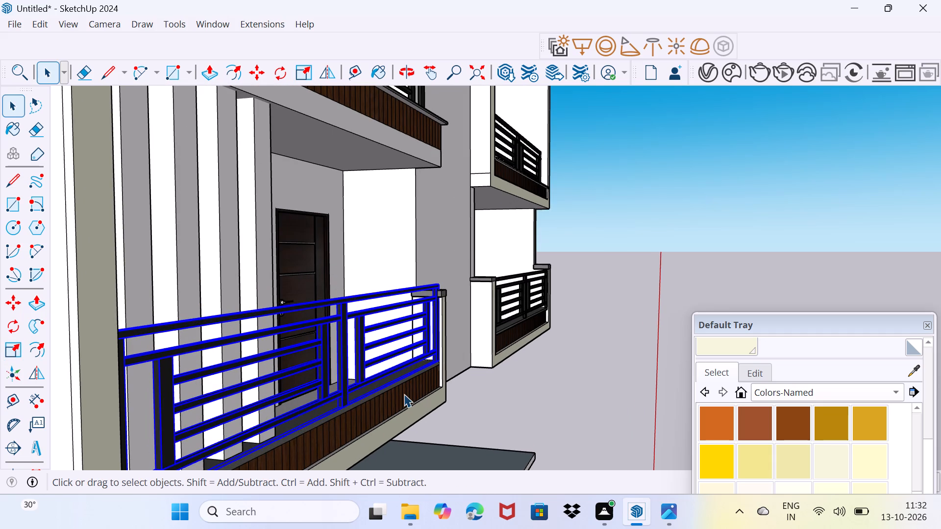
Move the left block's bottom balcony railing inward so its end post meets the ledge's inner corner at the door-side pillar, and deselect it.
{"action": "middle_click_drag", "start_coordinate": [402, 393], "coordinate": [76, 451]}
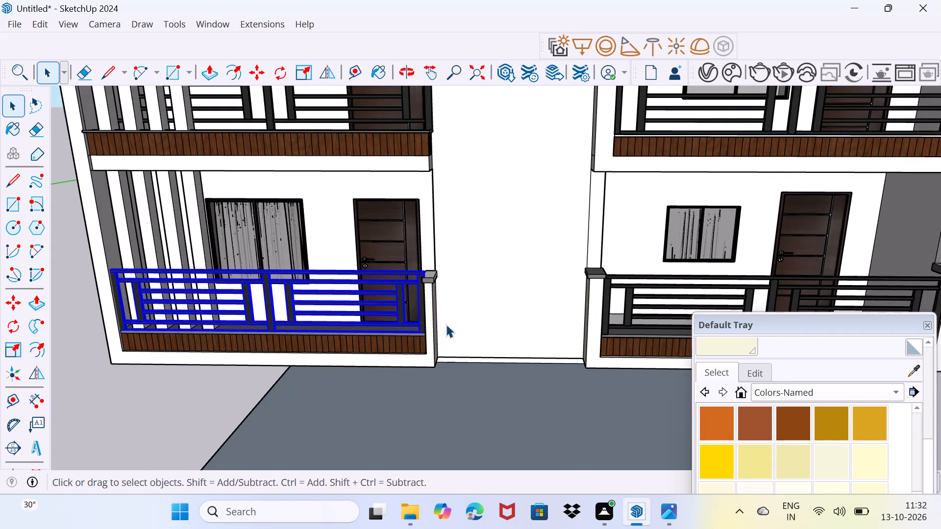
{"action": "scroll", "coordinate": [424, 329], "scroll_direction": "up", "scroll_amount": 7}
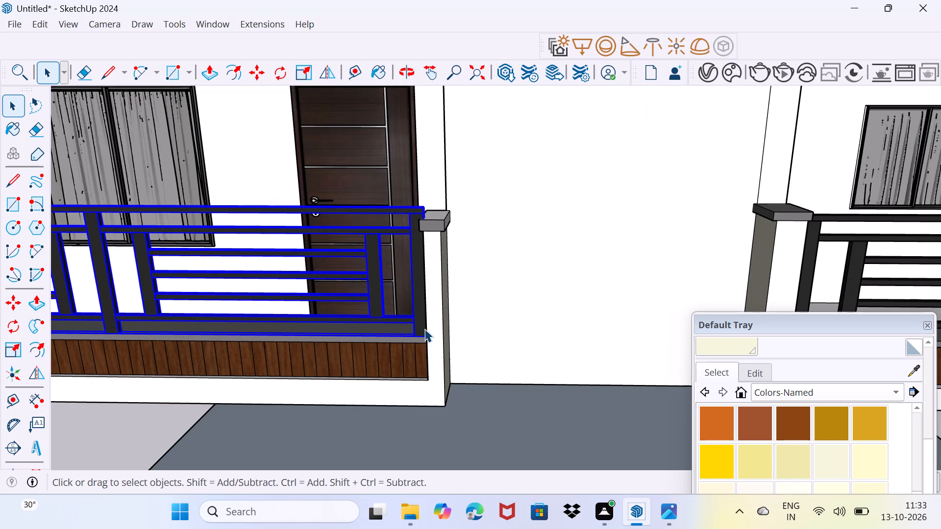
{"action": "key", "text": "m"}
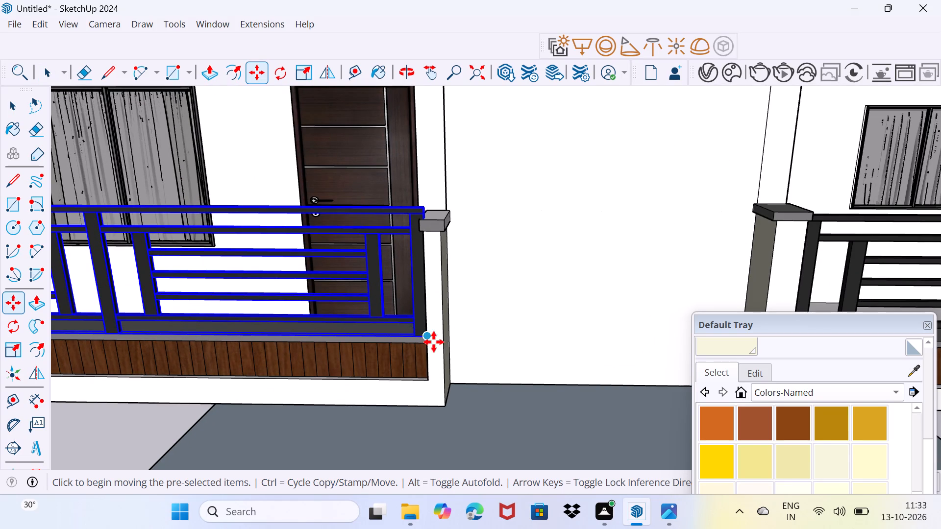
{"action": "left_click", "coordinate": [428, 340]}
{"action": "scroll", "coordinate": [421, 330], "scroll_direction": "up", "scroll_amount": 3}
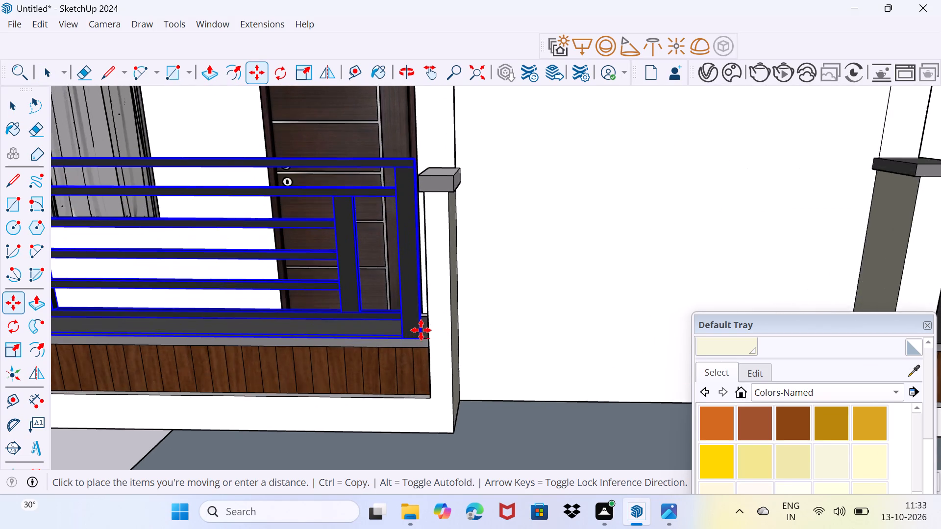
{"action": "scroll", "coordinate": [421, 330], "scroll_direction": "up", "scroll_amount": 4}
{"action": "middle_click_drag", "start_coordinate": [421, 329], "coordinate": [496, 325]}
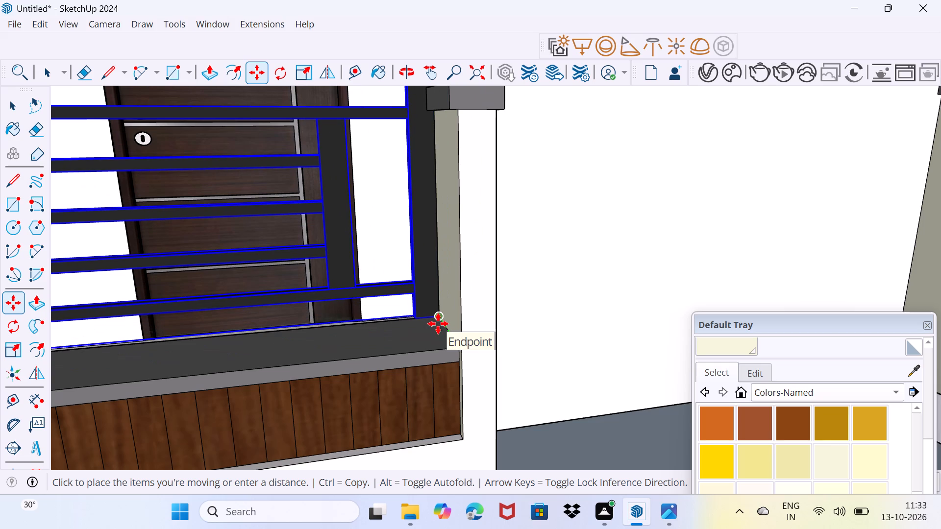
{"action": "left_click", "coordinate": [438, 324]}
{"action": "key", "text": "space"}
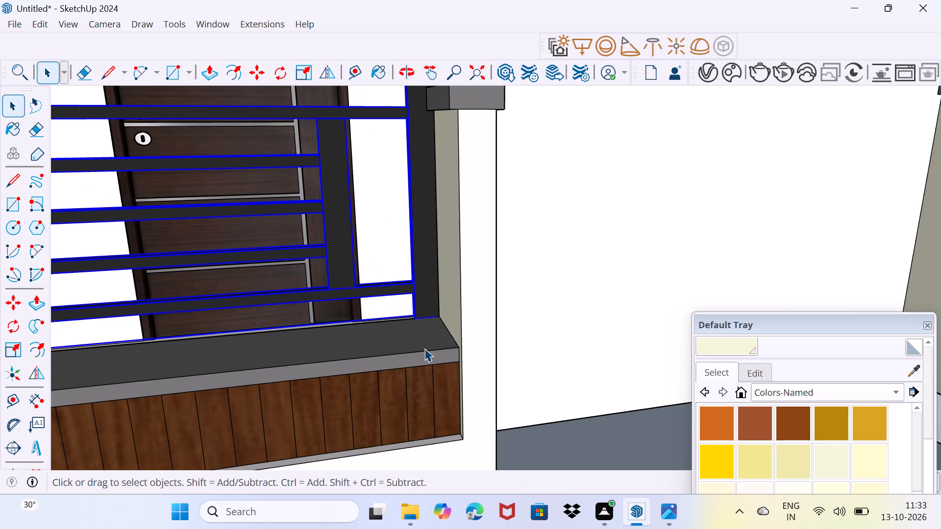
{"action": "left_click_drag", "start_coordinate": [521, 196], "coordinate": [586, 169]}
Review the railings on all balconies of both blocks from several angles and from a whole-building view.
{"action": "scroll", "coordinate": [513, 209], "scroll_direction": "down", "scroll_amount": 4}
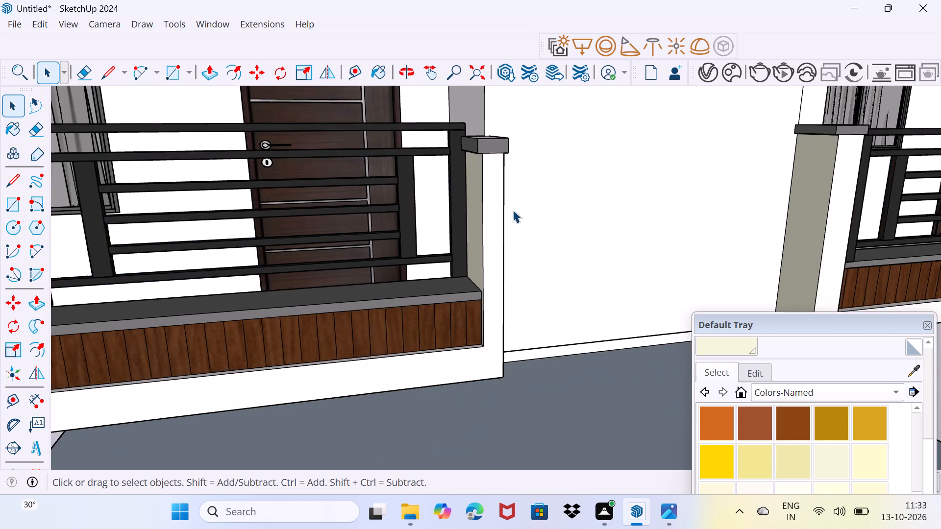
{"action": "scroll", "coordinate": [513, 210], "scroll_direction": "down", "scroll_amount": 15}
{"action": "scroll", "coordinate": [459, 194], "scroll_direction": "up", "scroll_amount": 2}
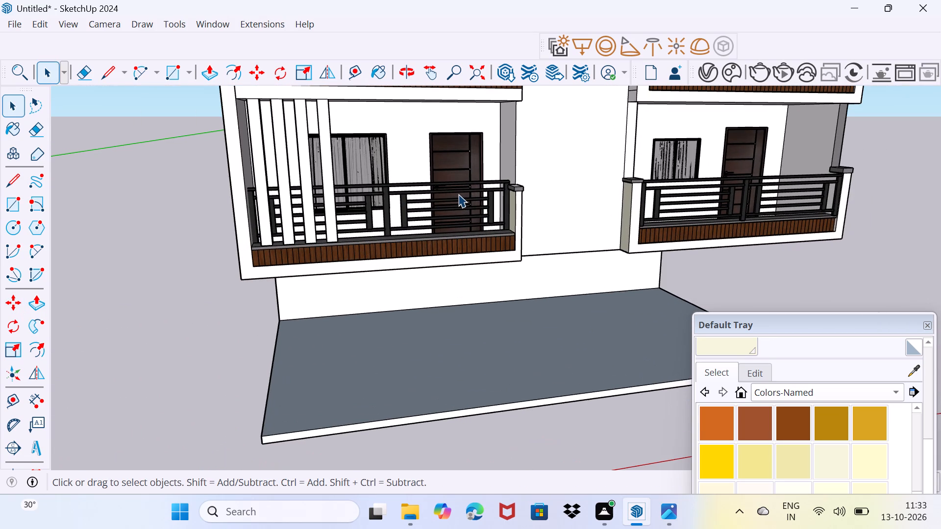
{"action": "middle_click_drag", "start_coordinate": [458, 194], "coordinate": [407, 362]}
{"action": "scroll", "coordinate": [407, 362], "scroll_direction": "down", "scroll_amount": 1, "text": "shift"}
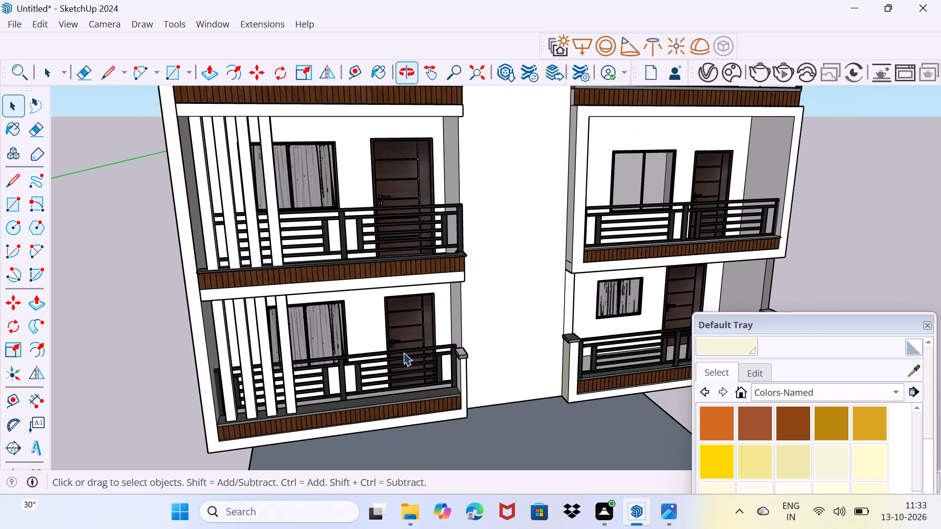
{"action": "scroll", "coordinate": [427, 152], "scroll_direction": "down", "scroll_amount": 3}
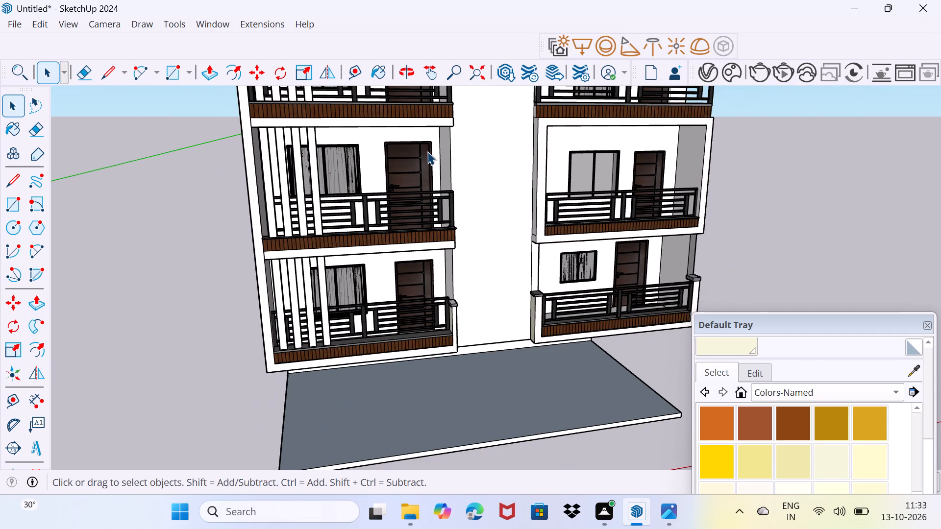
{"action": "middle_click_drag", "start_coordinate": [520, 194], "coordinate": [353, 194]}
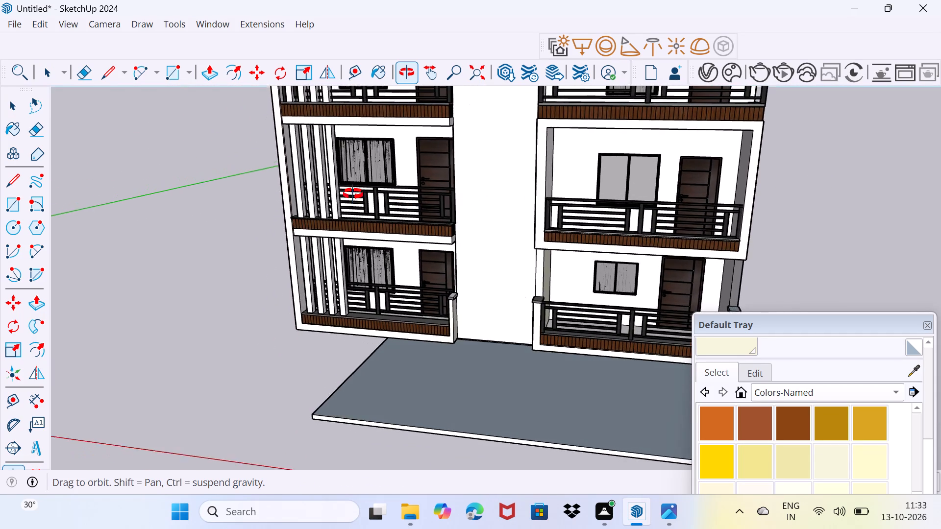
{"action": "middle_click_drag", "start_coordinate": [353, 194], "coordinate": [208, 187]}
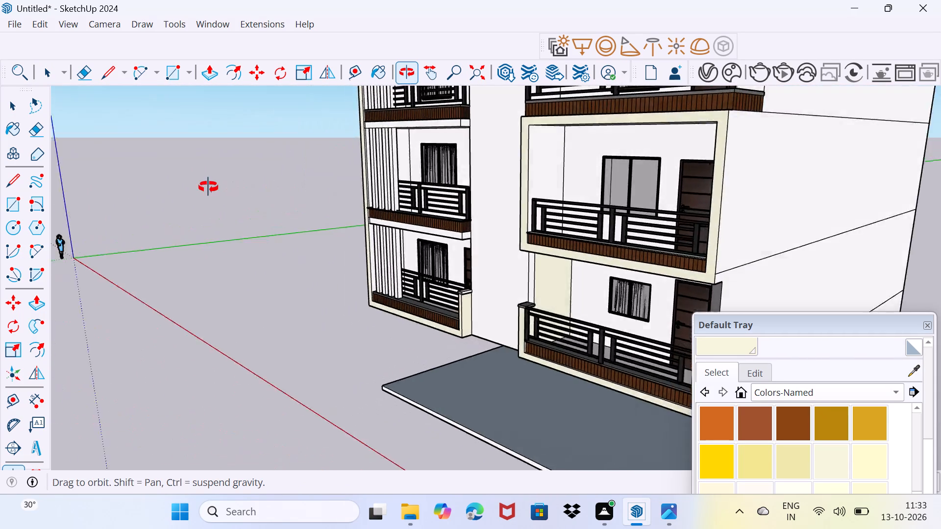
{"action": "middle_click_drag", "start_coordinate": [208, 187], "coordinate": [593, 218]}
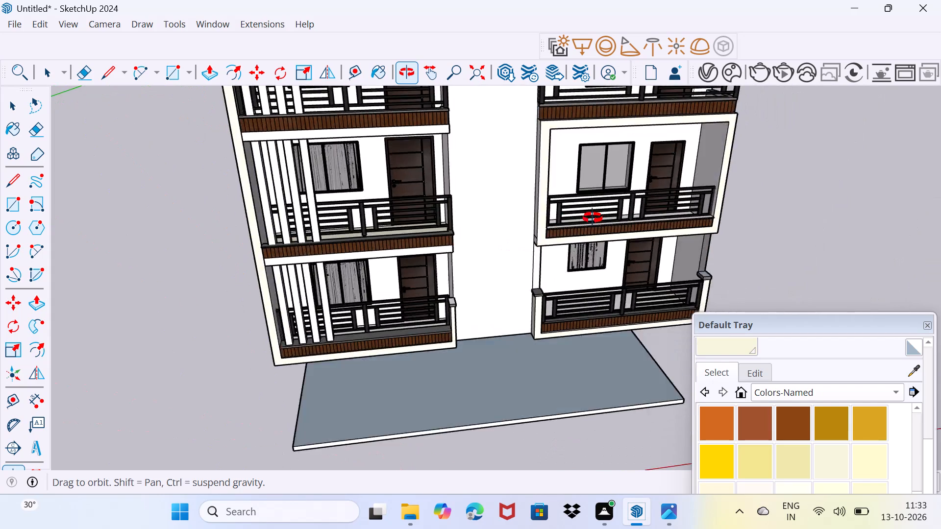
{"action": "middle_click_drag", "start_coordinate": [593, 218], "coordinate": [593, 218]}
{"action": "scroll", "coordinate": [593, 218], "scroll_direction": "down", "scroll_amount": 4}
{"action": "middle_click_drag", "start_coordinate": [597, 204], "coordinate": [433, 282], "text": "shift"}
{"action": "scroll", "coordinate": [597, 204], "scroll_direction": "down", "scroll_amount": 1, "text": "shift"}
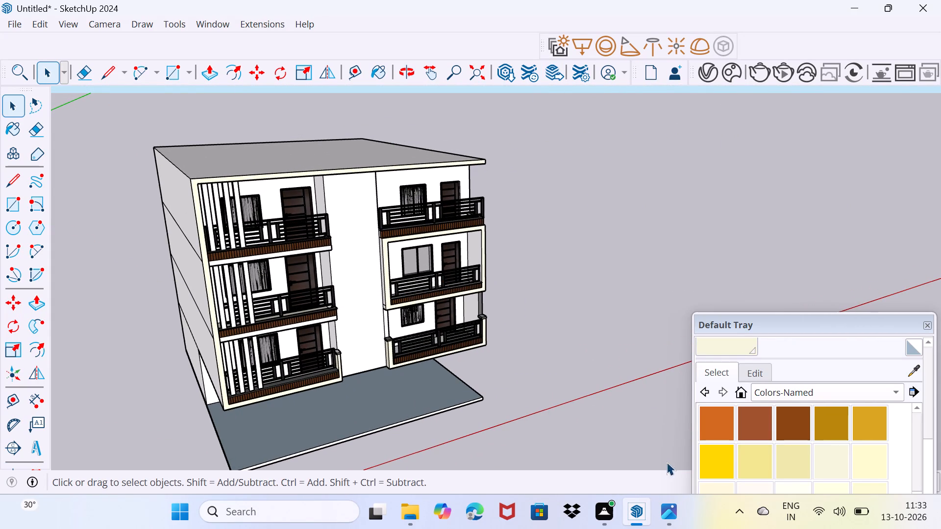
Launch AutoCAD 2021 - English from the recent searches.
{"action": "left_click", "coordinate": [328, 508]}
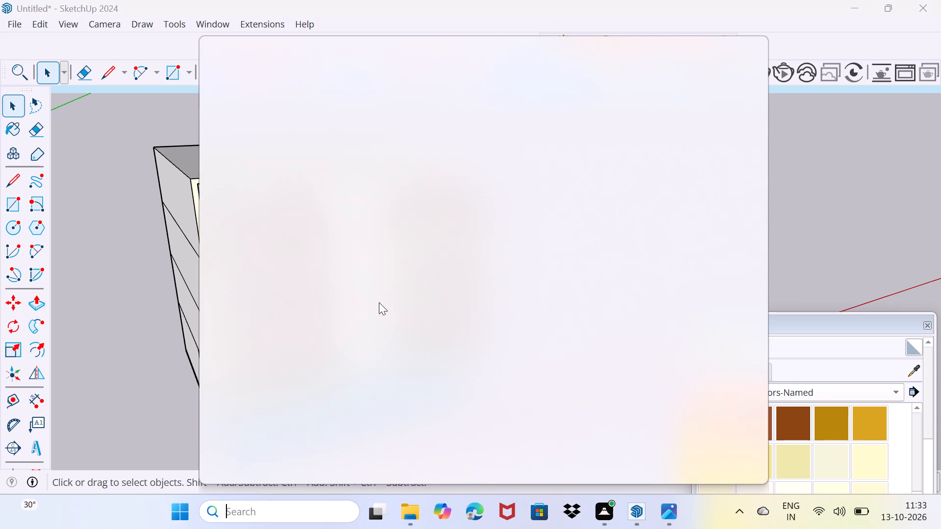
{"action": "left_click", "coordinate": [361, 210]}
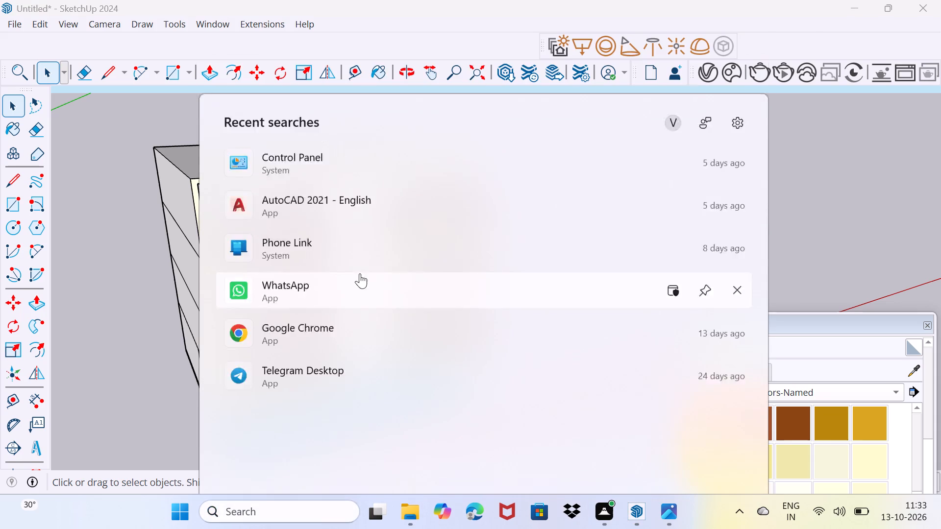
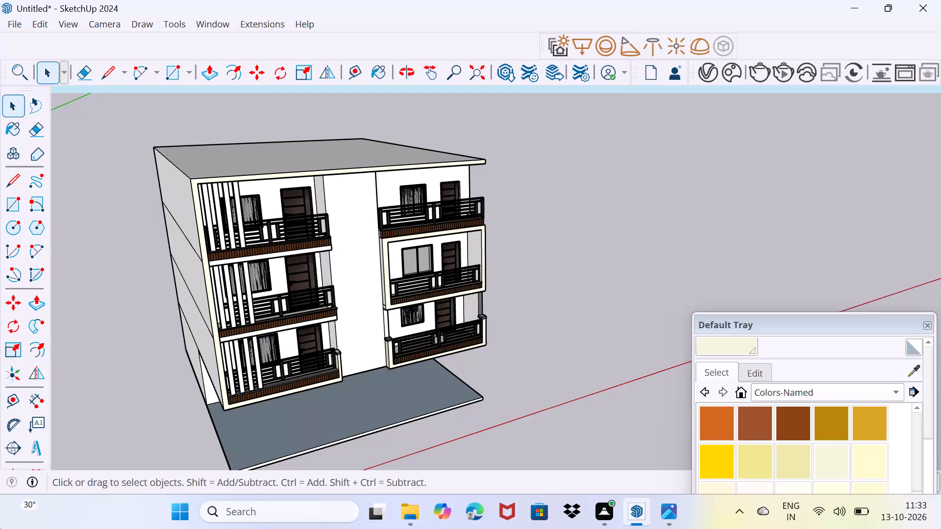
Open the Windows search.
{"action": "left_click", "coordinate": [265, 514]}
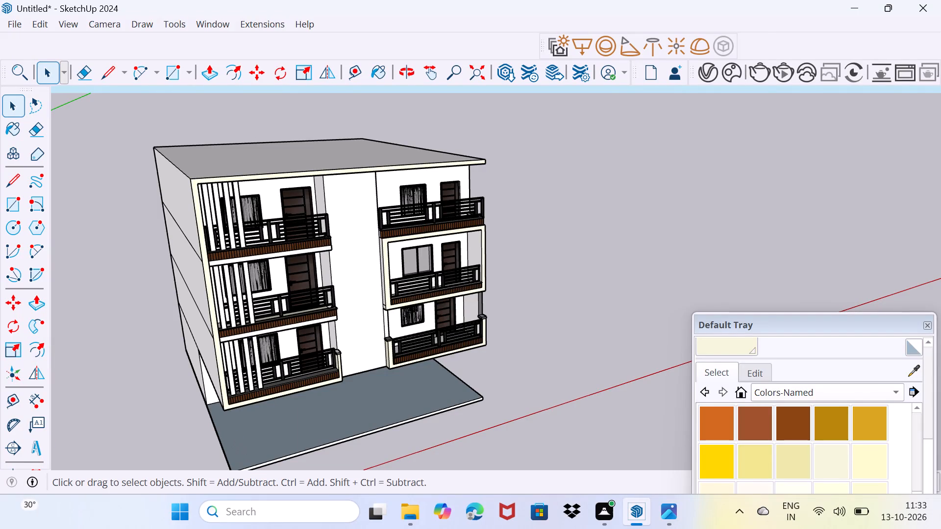
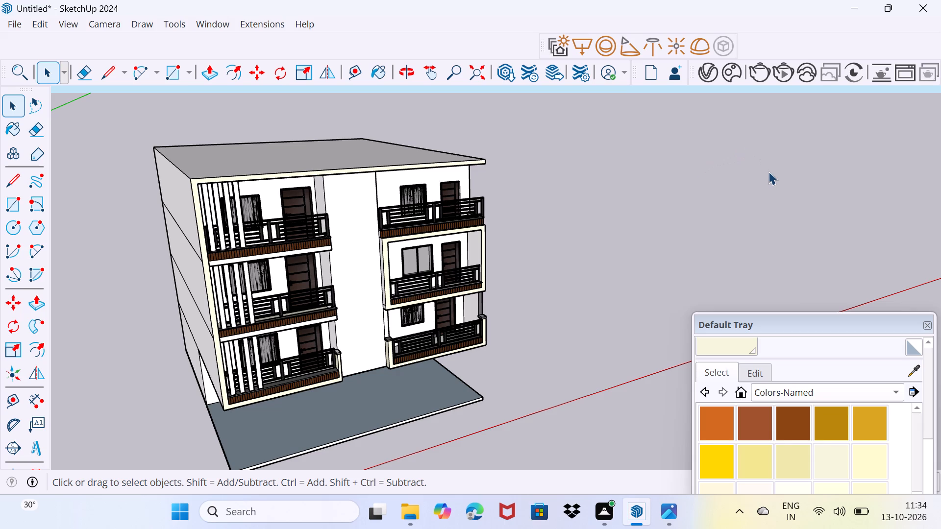
Copy the roof slab's front top edge 6" inward across the roof surface.
{"action": "middle_click_drag", "start_coordinate": [792, 178], "coordinate": [776, 196]}
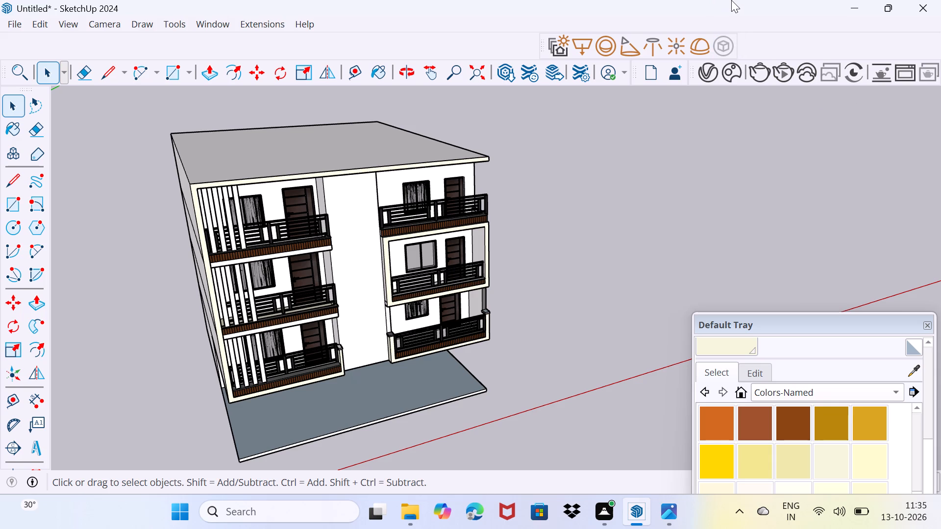
{"action": "scroll", "coordinate": [750, 0], "scroll_direction": "up", "scroll_amount": 1}
{"action": "middle_click_drag", "start_coordinate": [446, 242], "coordinate": [297, 268]}
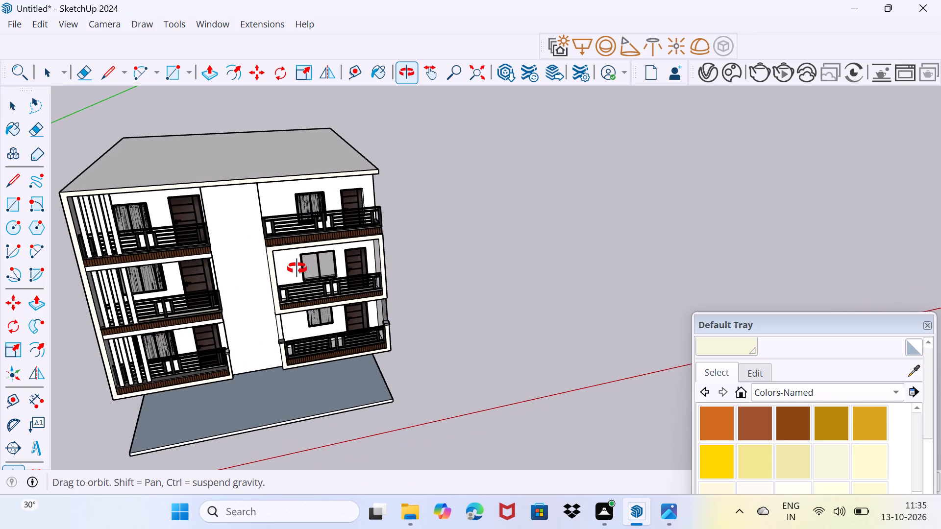
{"action": "middle_click_drag", "start_coordinate": [297, 268], "coordinate": [298, 311]}
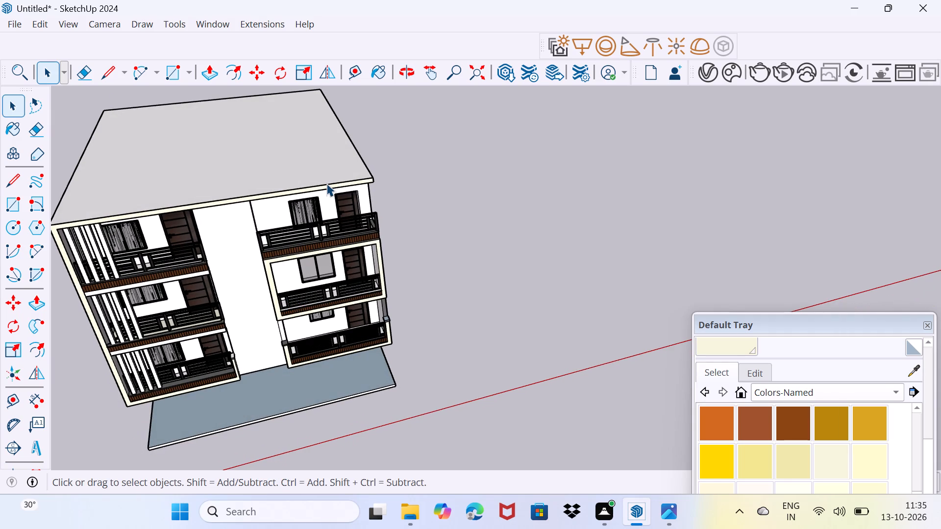
{"action": "left_click", "coordinate": [326, 183]}
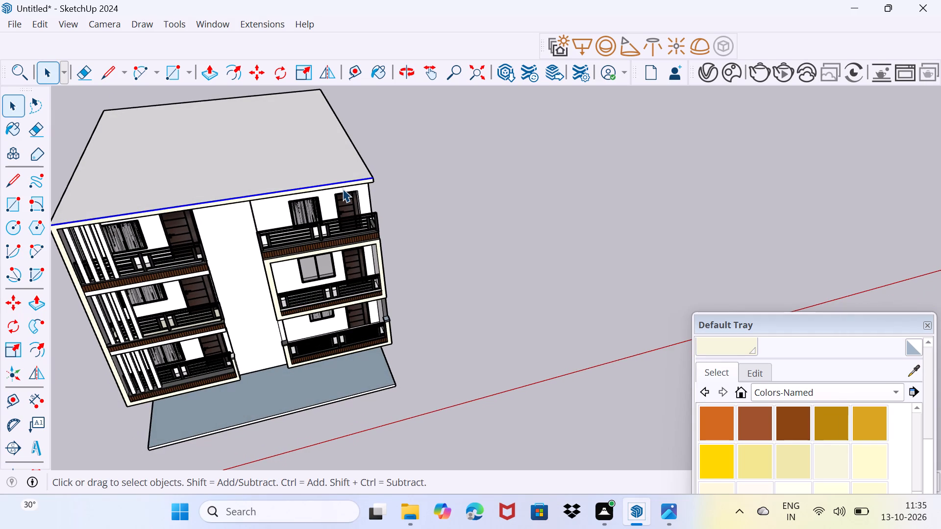
{"action": "key", "text": "m"}
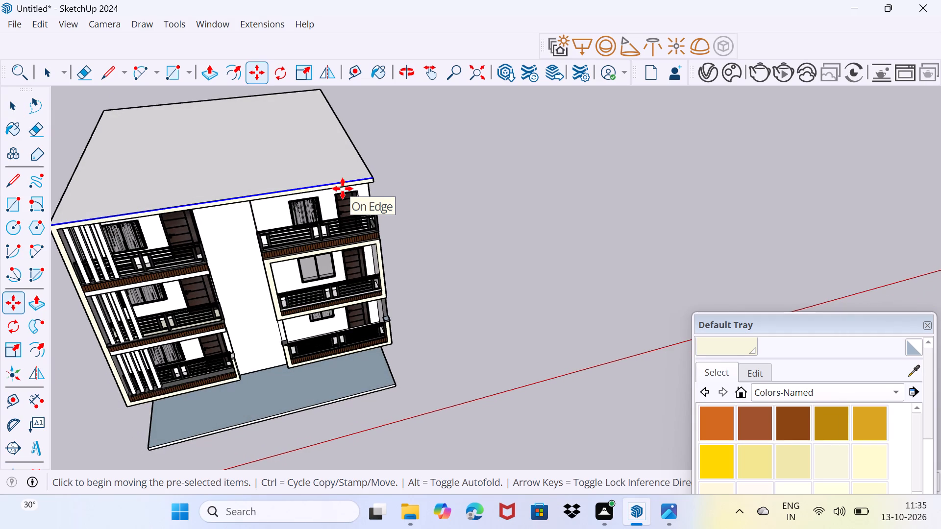
{"action": "left_click", "coordinate": [373, 177]}
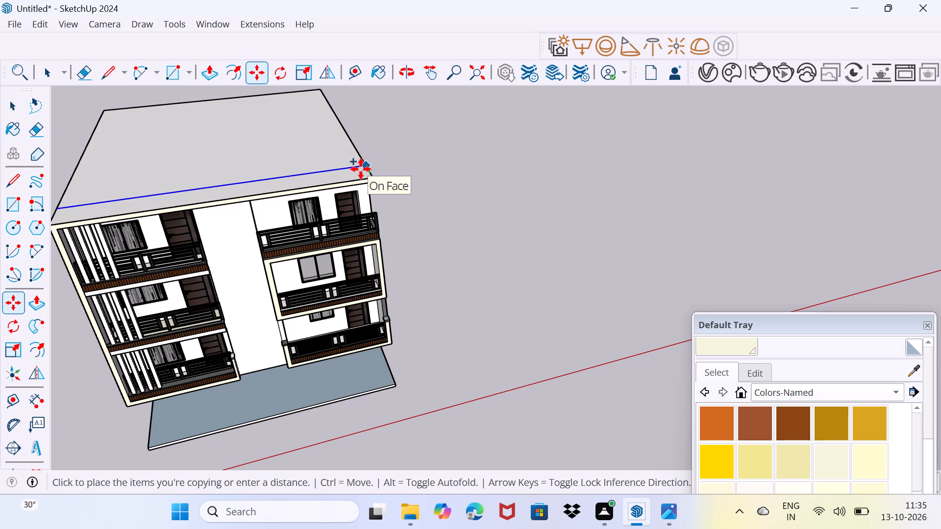
{"action": "key", "text": "6"}
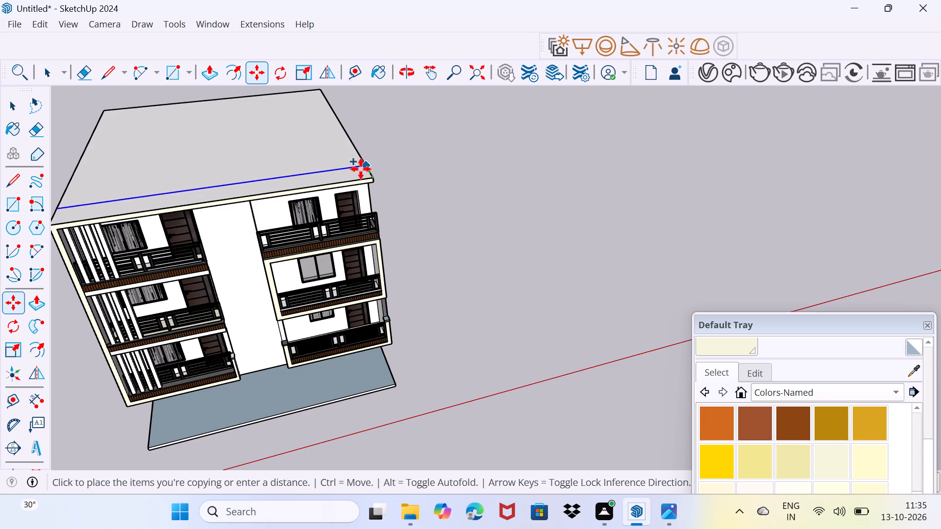
{"action": "key", "text": "shift+quotedbl"}
{"action": "key", "text": "Return"}
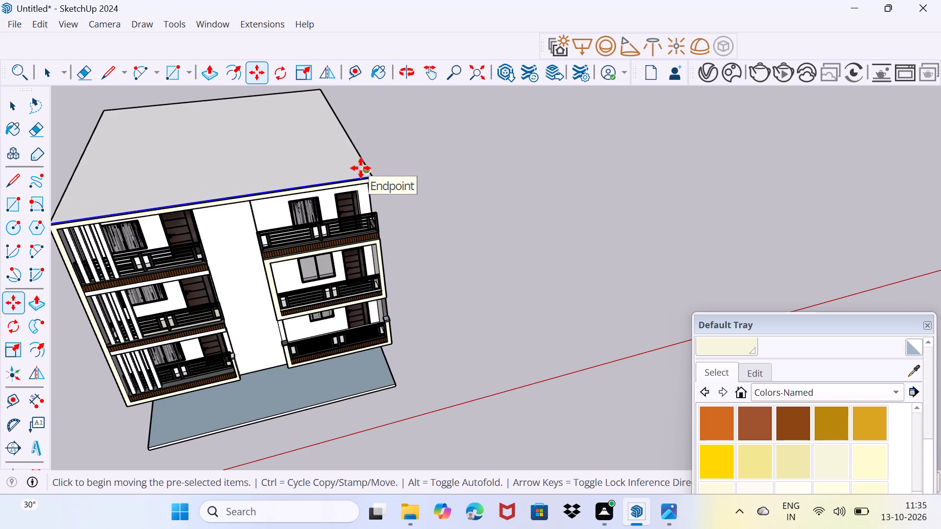
Move the copied roof edge about 8 15/16" further inward to meet the existing short line on the slab's side face.
{"action": "left_click_drag", "start_coordinate": [734, 326], "coordinate": [411, 431]}
{"action": "scroll", "coordinate": [262, 196], "scroll_direction": "up", "scroll_amount": 4}
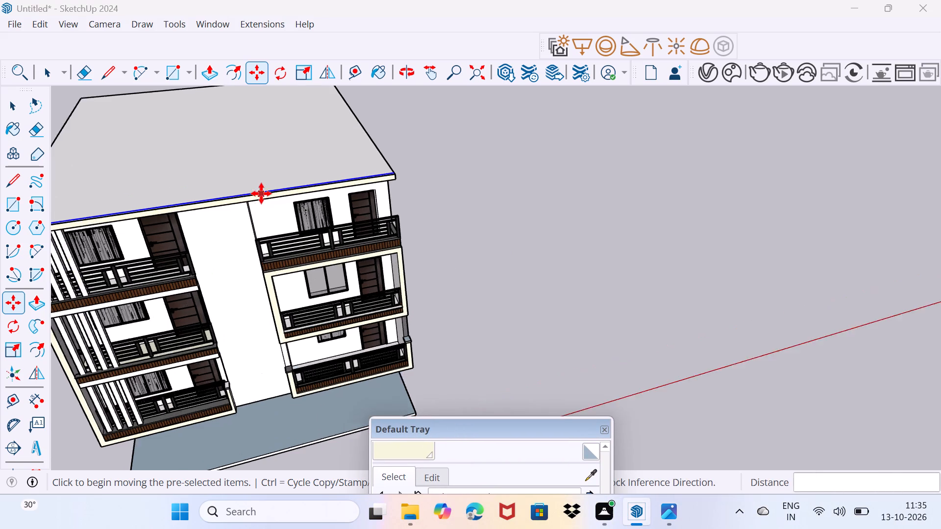
{"action": "middle_click_drag", "start_coordinate": [432, 248], "coordinate": [150, 287]}
{"action": "scroll", "coordinate": [208, 241], "scroll_direction": "up", "scroll_amount": 1}
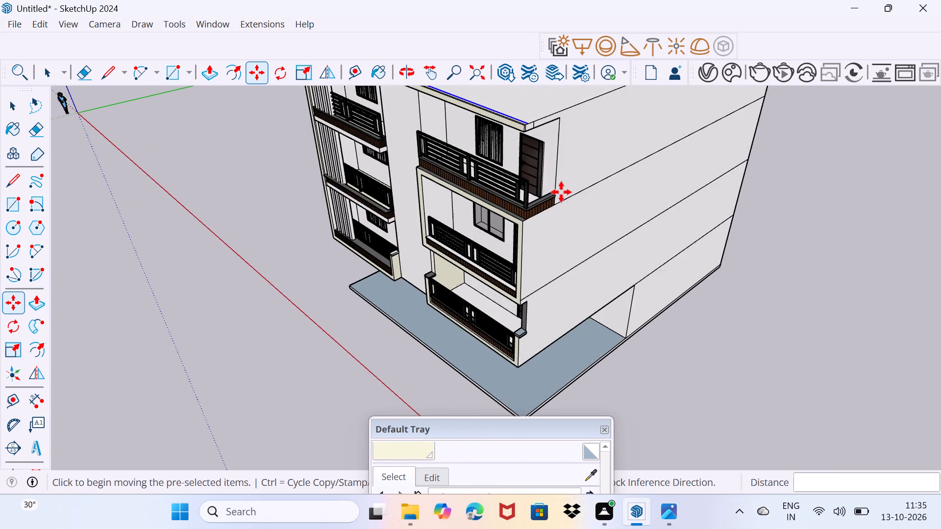
{"action": "scroll", "coordinate": [544, 169], "scroll_direction": "up", "scroll_amount": 6}
{"action": "middle_click_drag", "start_coordinate": [537, 127], "coordinate": [442, 147]}
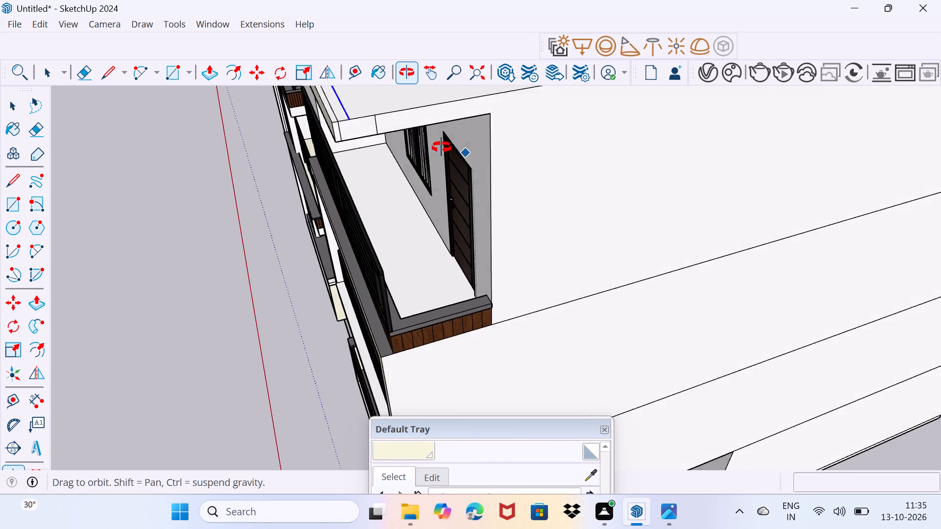
{"action": "middle_click_drag", "start_coordinate": [442, 147], "coordinate": [362, 228]}
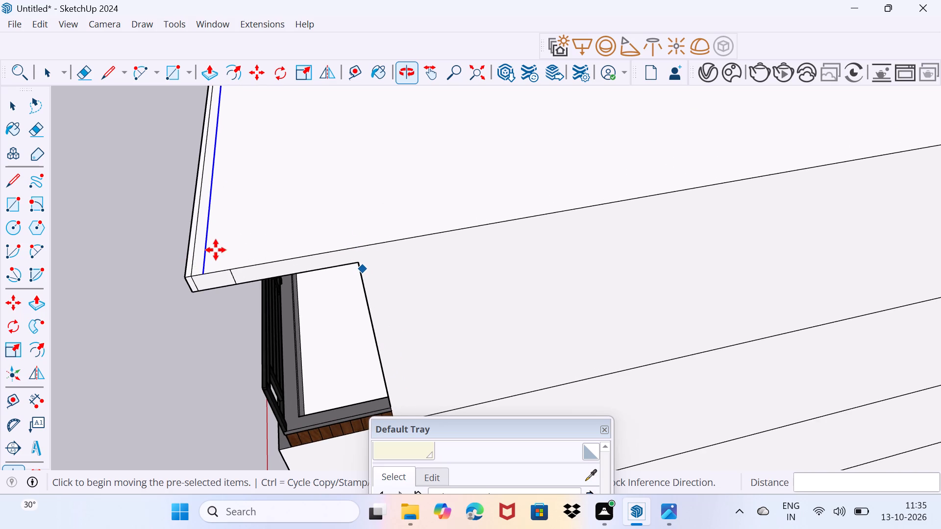
{"action": "key", "text": "space"}
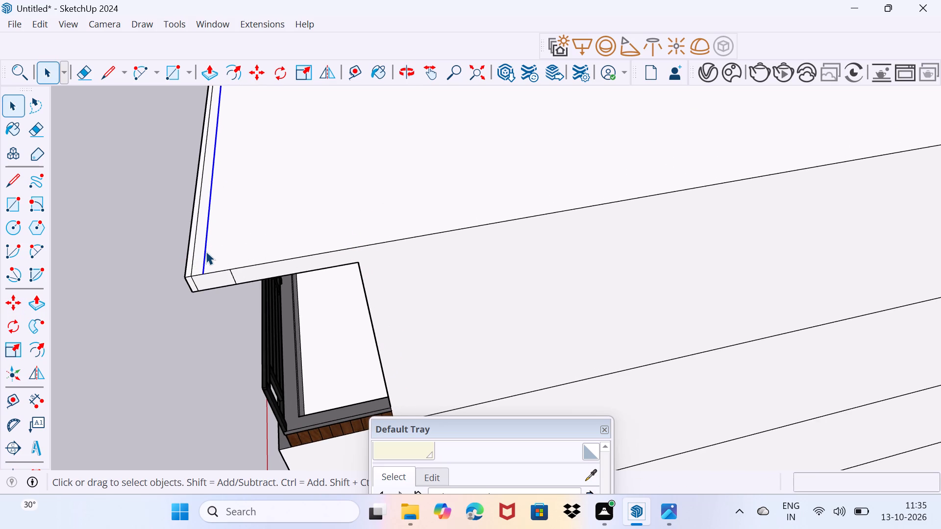
{"action": "key", "text": "m"}
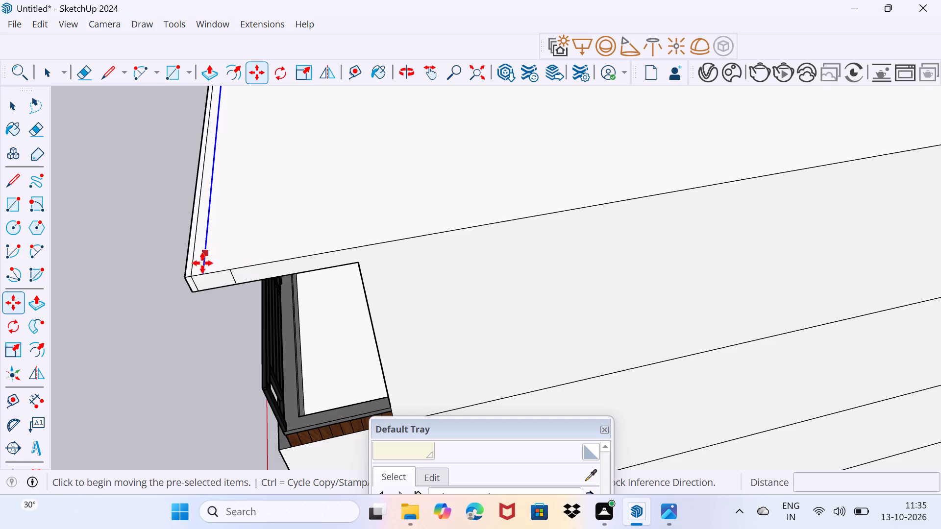
{"action": "left_click", "coordinate": [200, 277]}
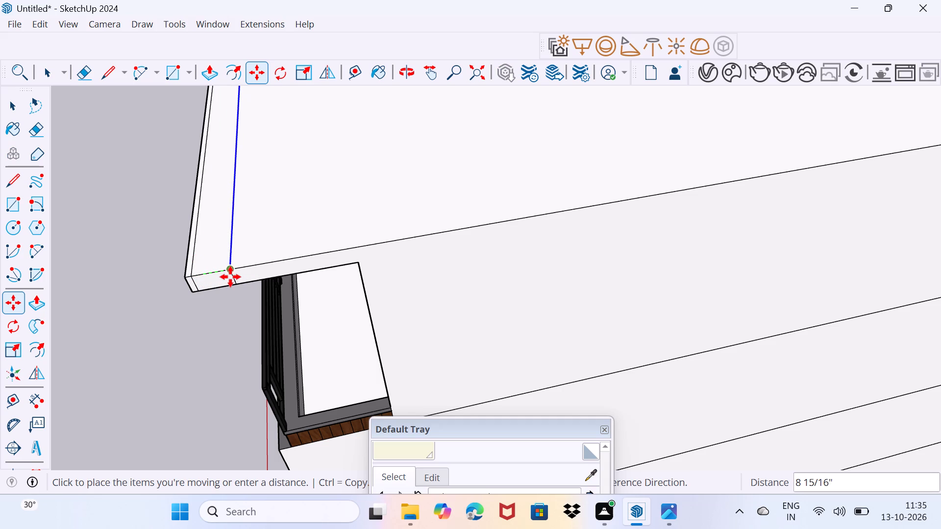
{"action": "left_click", "coordinate": [230, 277]}
{"action": "key", "text": "space"}
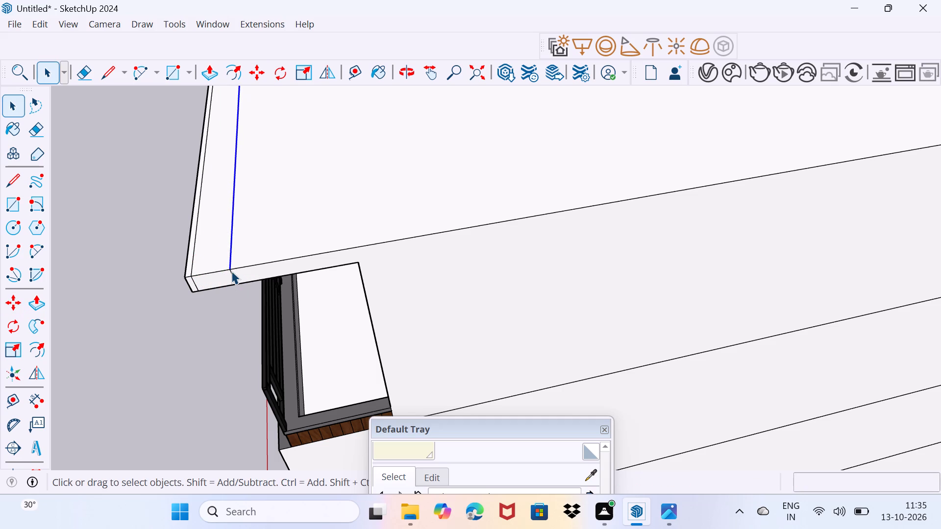
Erase the leftover line near the roof's front edge and its short line on the slab's side face.
{"action": "key", "text": "e"}
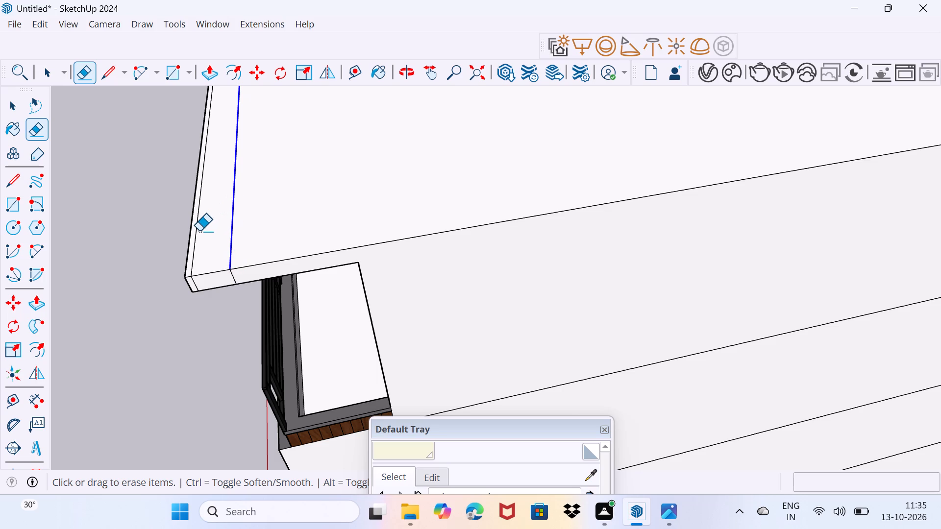
{"action": "left_click", "coordinate": [196, 235]}
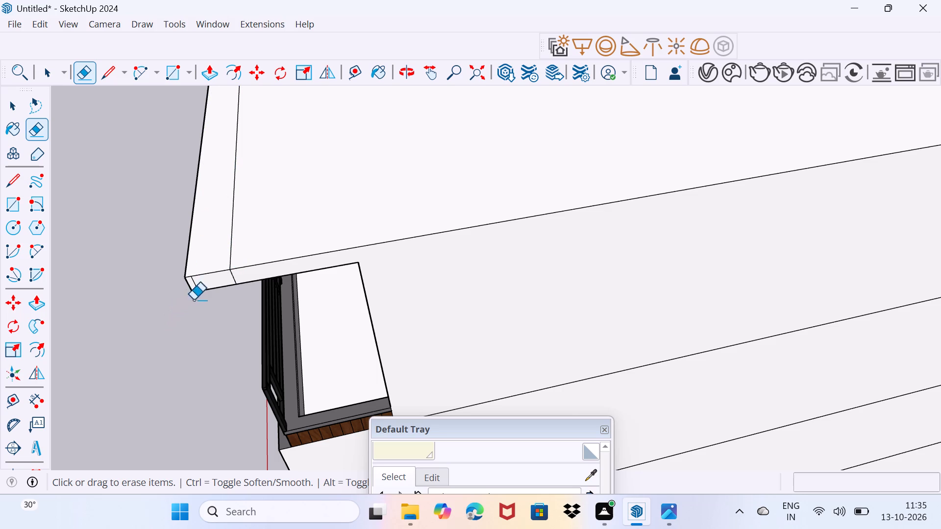
{"action": "left_click", "coordinate": [196, 285]}
Push/Pull the narrow front strip of the roof up 4' to form a parapet wall.
{"action": "scroll", "coordinate": [199, 276], "scroll_direction": "down", "scroll_amount": 3}
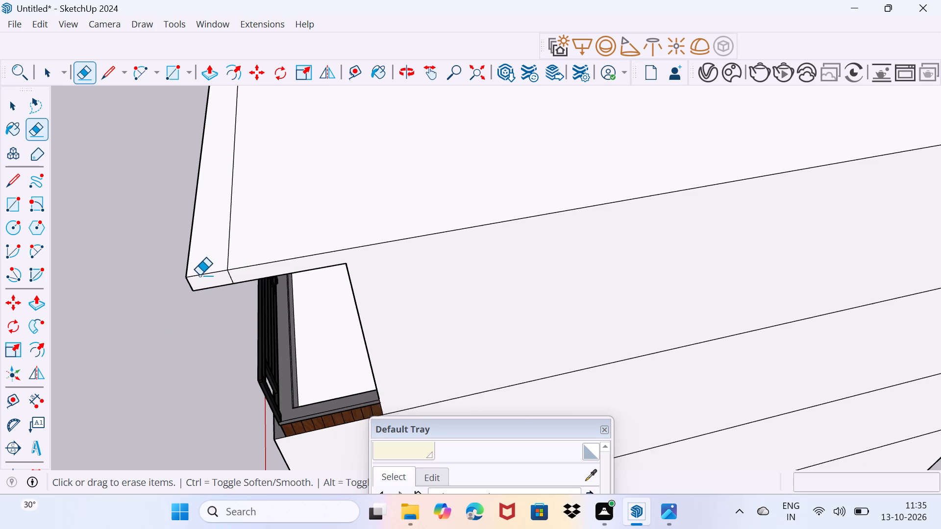
{"action": "scroll", "coordinate": [202, 265], "scroll_direction": "down", "scroll_amount": 4}
{"action": "middle_click_drag", "start_coordinate": [202, 265], "coordinate": [529, 236]}
{"action": "scroll", "coordinate": [367, 202], "scroll_direction": "down", "scroll_amount": 6}
{"action": "scroll", "coordinate": [97, 240], "scroll_direction": "up", "scroll_amount": 2}
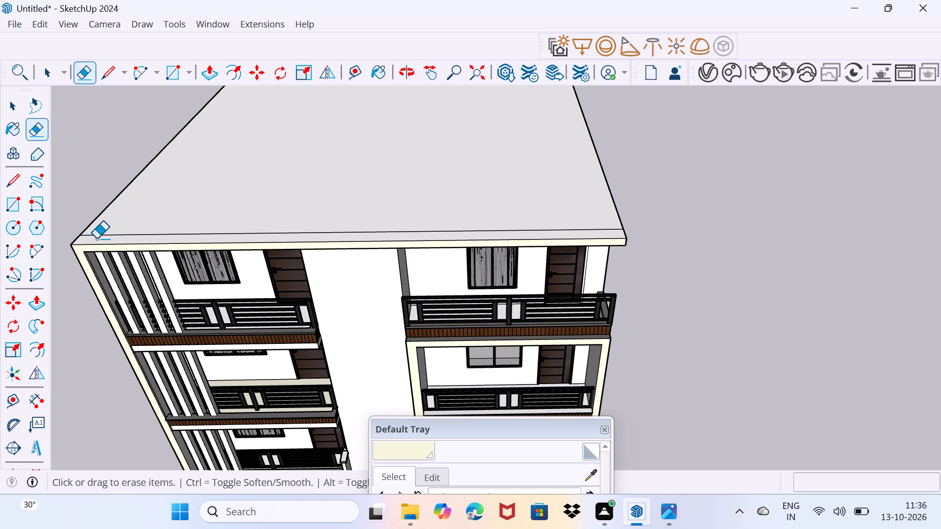
{"action": "key", "text": "space"}
{"action": "type", "text": "p"}
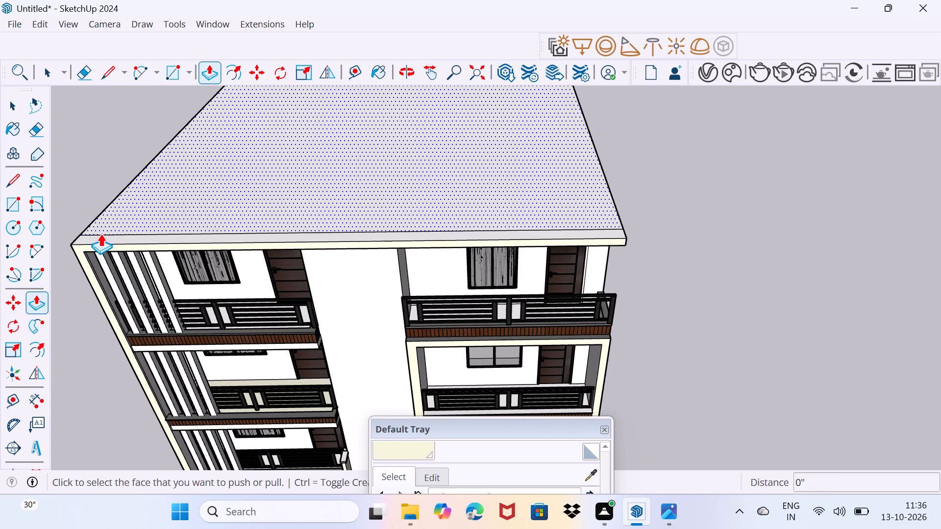
{"action": "left_click", "coordinate": [95, 238]}
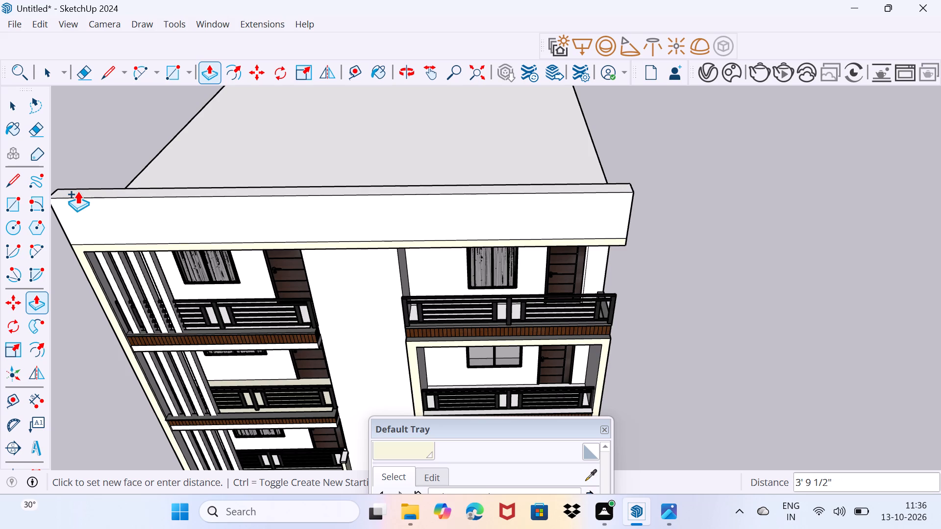
{"action": "key", "text": "4"}
{"action": "key", "text": "apostrophe"}
{"action": "key", "text": "Return"}
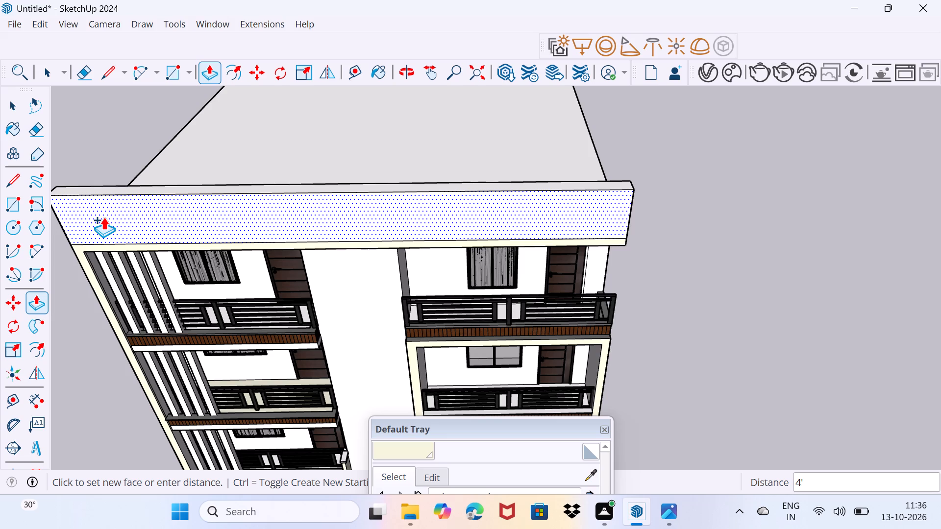
Outline a rectangle about 13' 4 5/8" wide and 1' 5 7/16" high along the top edge of the parapet's front face.
{"action": "key", "text": "c"}
{"action": "scroll", "coordinate": [74, 226], "scroll_direction": "up", "scroll_amount": 2}
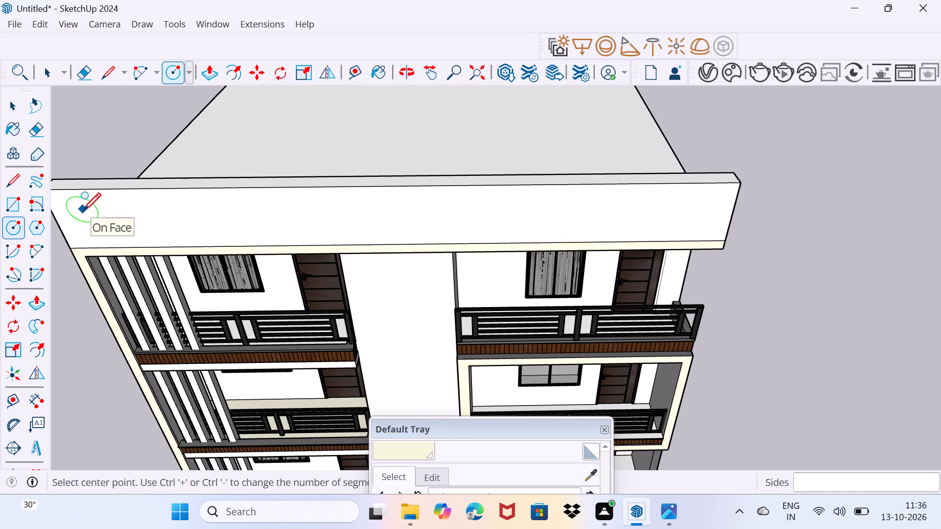
{"action": "key", "text": "l"}
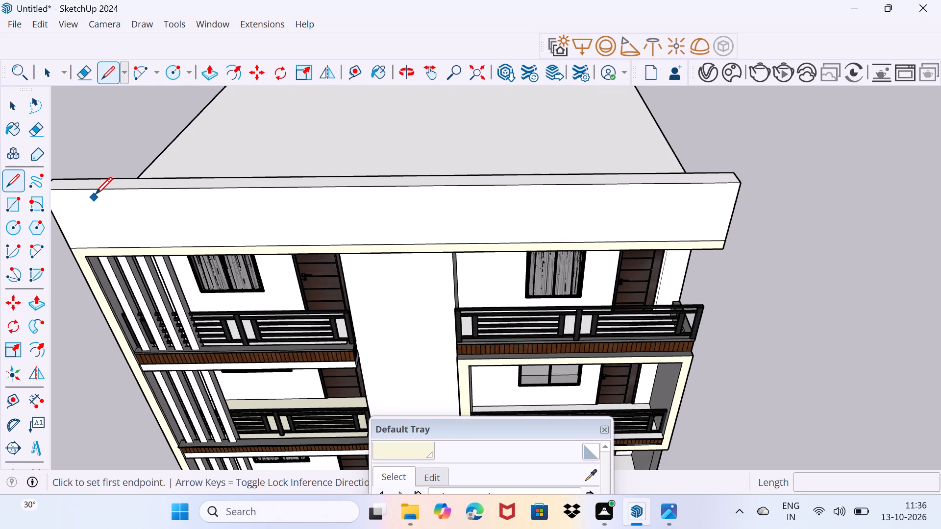
{"action": "left_click", "coordinate": [101, 194]}
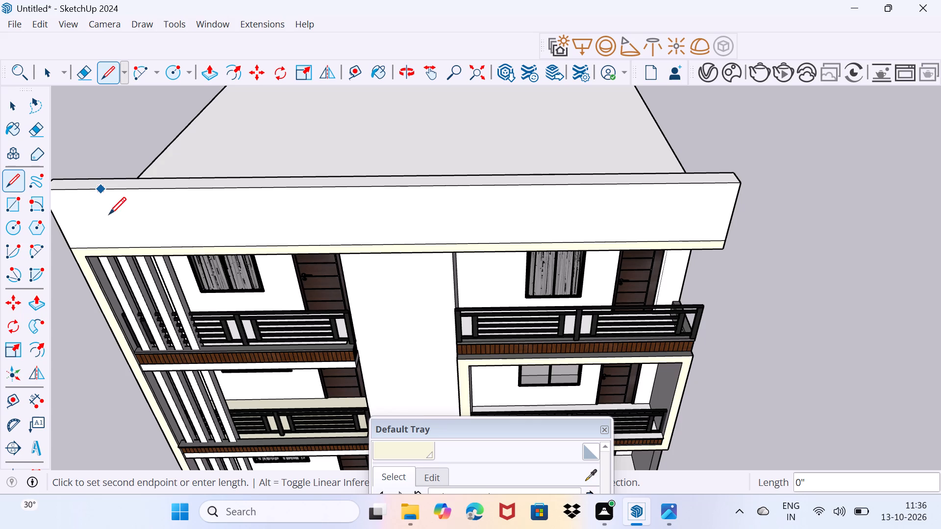
{"action": "left_click", "coordinate": [114, 234]}
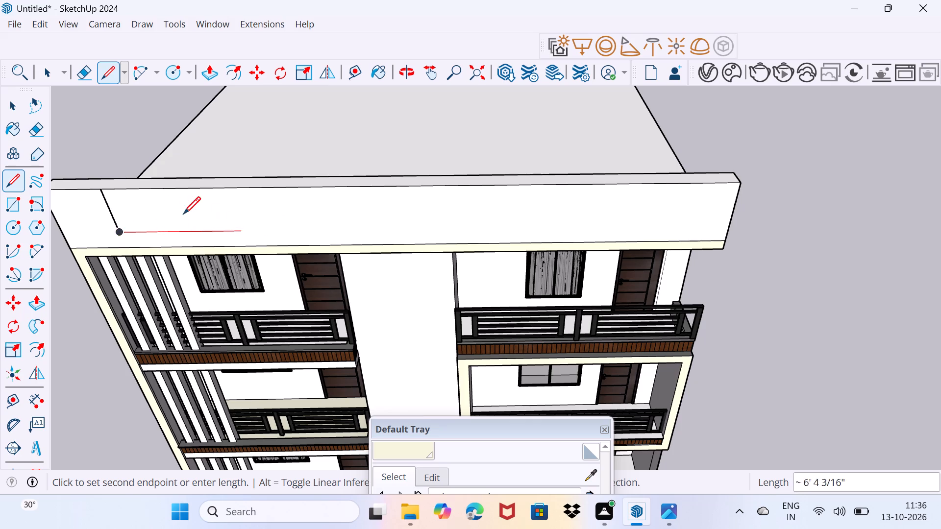
{"action": "key", "text": "space"}
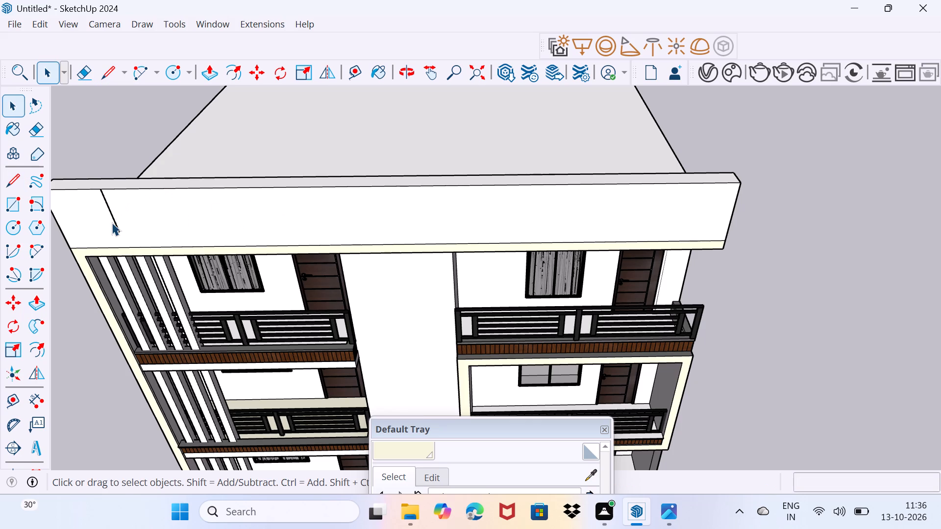
{"action": "key", "text": "l"}
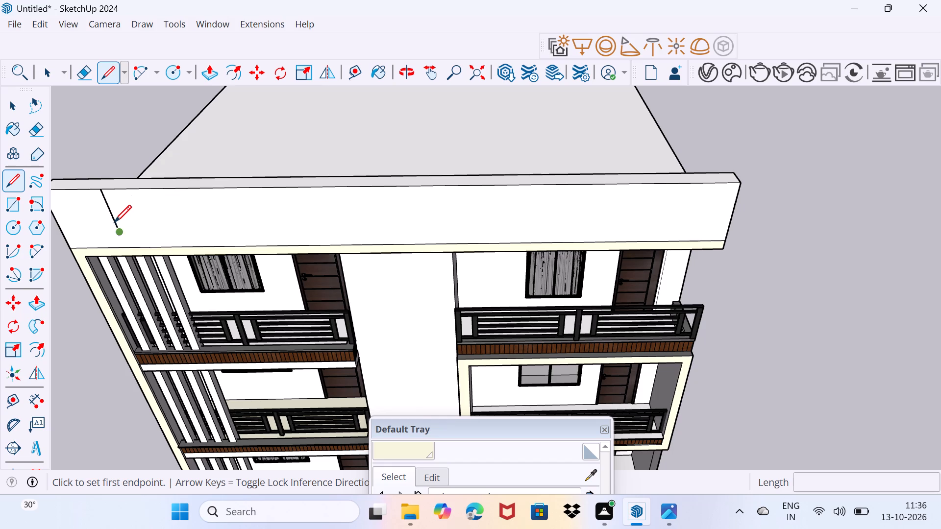
{"action": "left_click", "coordinate": [115, 217]}
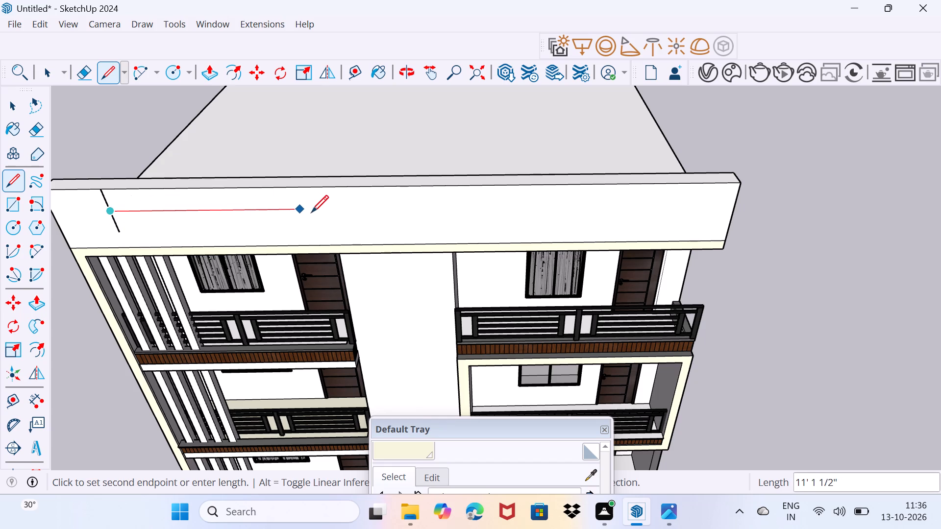
{"action": "left_click", "coordinate": [343, 210]}
{"action": "left_click", "coordinate": [342, 185]}
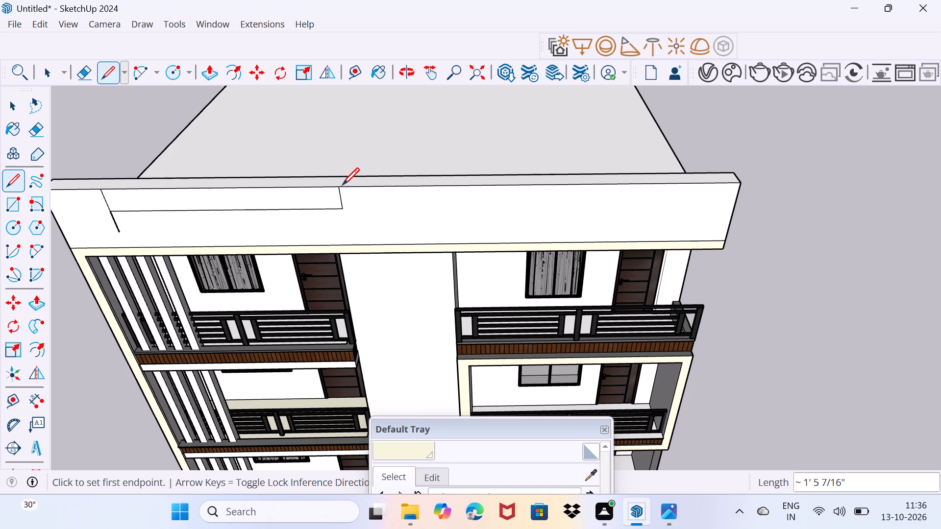
{"action": "key", "text": "space"}
Push/Pull the outlined rectangle on the parapet's front face back 1' 2 15/16" through the wall to cut an opening.
{"action": "key", "text": "p"}
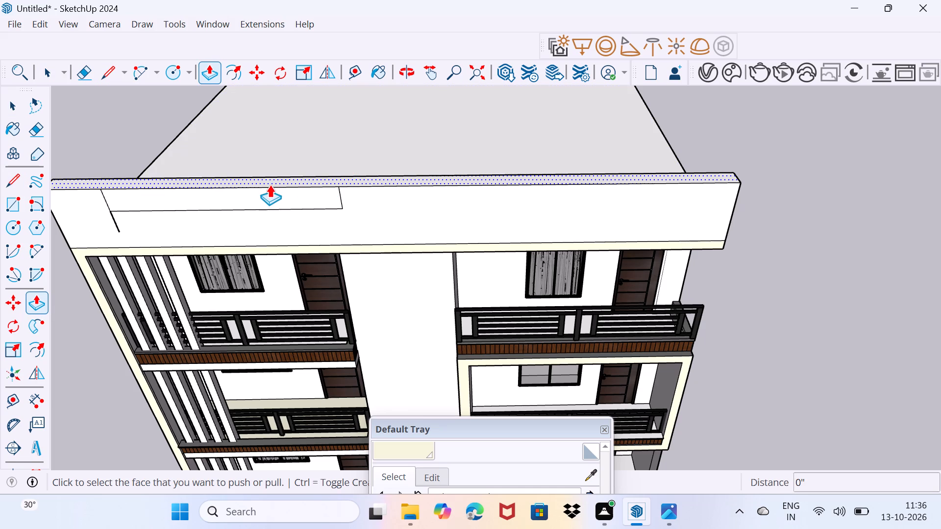
{"action": "left_click", "coordinate": [260, 197]}
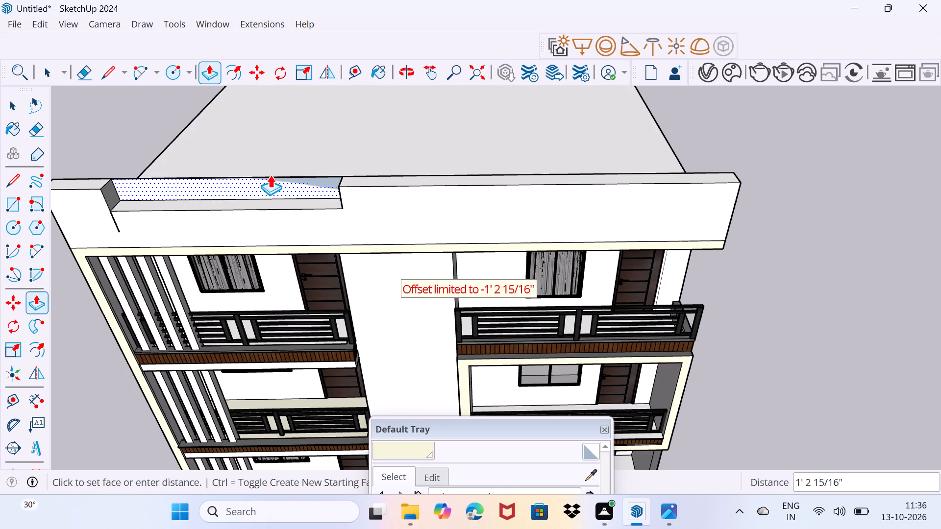
{"action": "left_click", "coordinate": [270, 175]}
{"action": "key", "text": "space"}
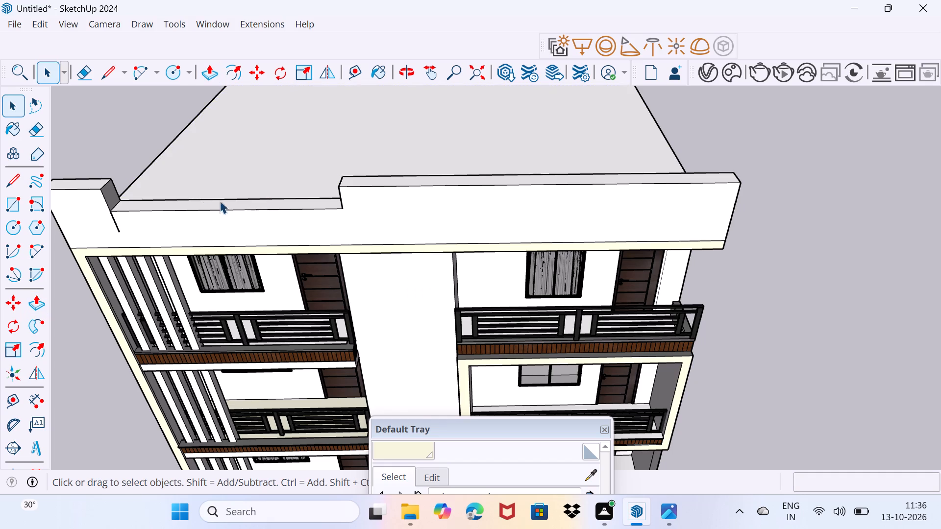
Erase the leftover short slanted line below the corner of the parapet opening.
{"action": "scroll", "coordinate": [107, 231], "scroll_direction": "up", "scroll_amount": 6}
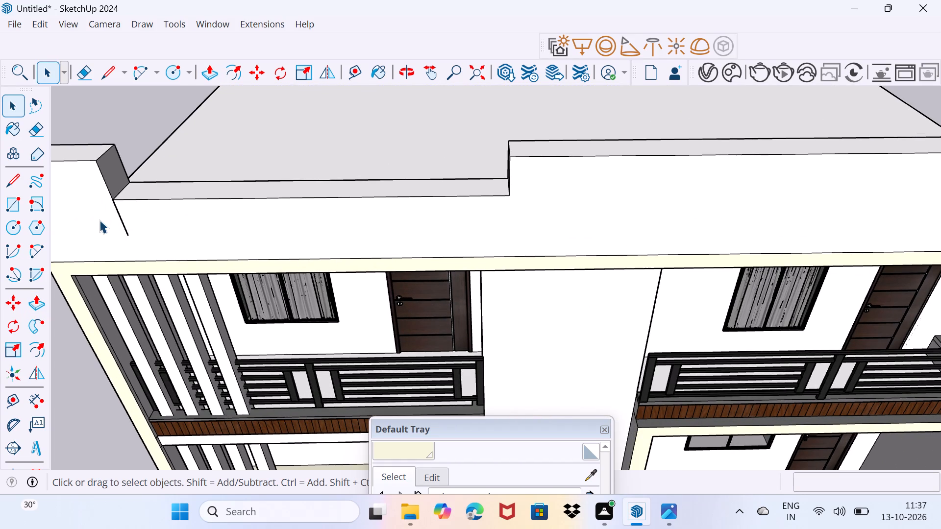
{"action": "key", "text": "e"}
{"action": "left_click", "coordinate": [124, 227]}
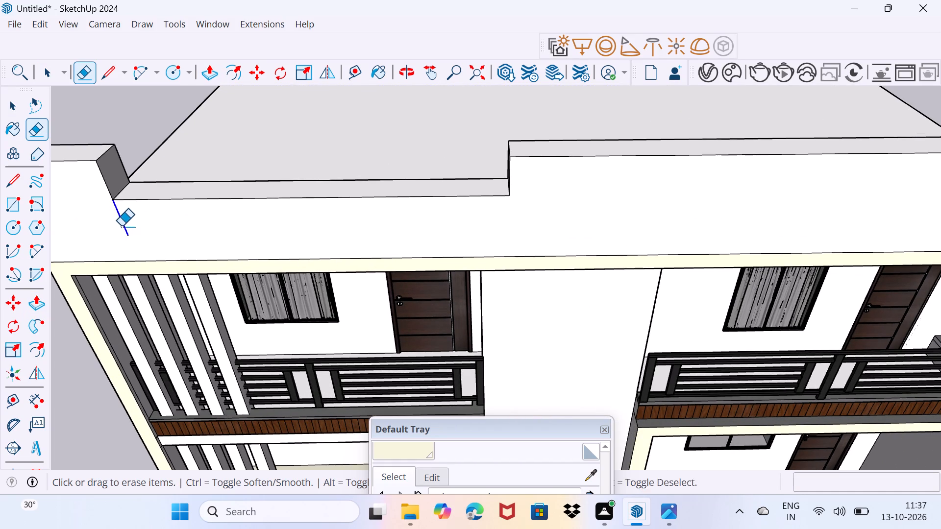
{"action": "key", "text": "space"}
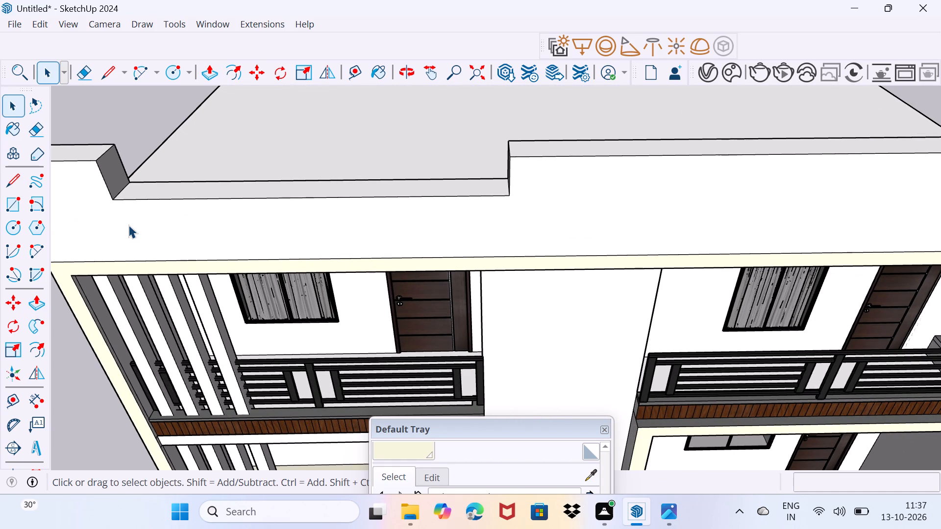
Push/Pull the bottom face of the parapet opening further down, leaving only a low curb above the slab edge.
{"action": "key", "text": "p"}
{"action": "left_click", "coordinate": [198, 184]}
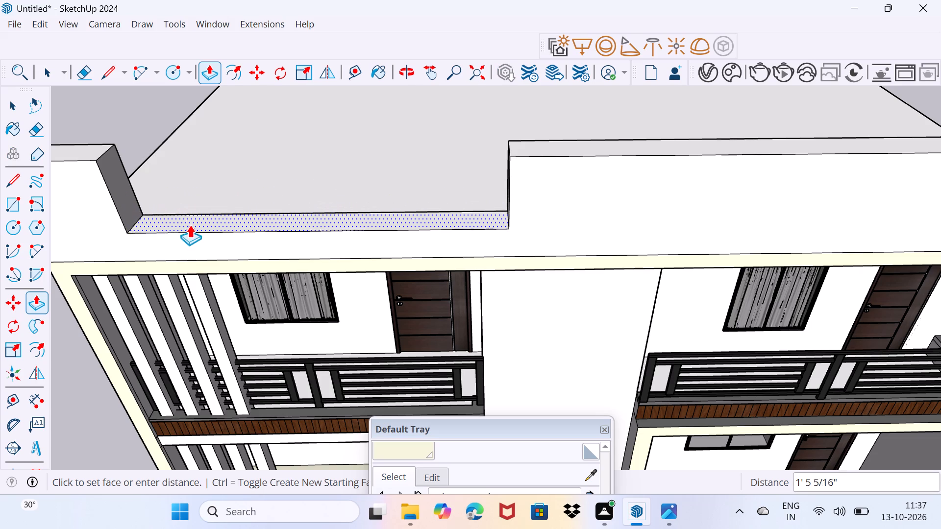
{"action": "left_click", "coordinate": [189, 228]}
{"action": "key", "text": "space"}
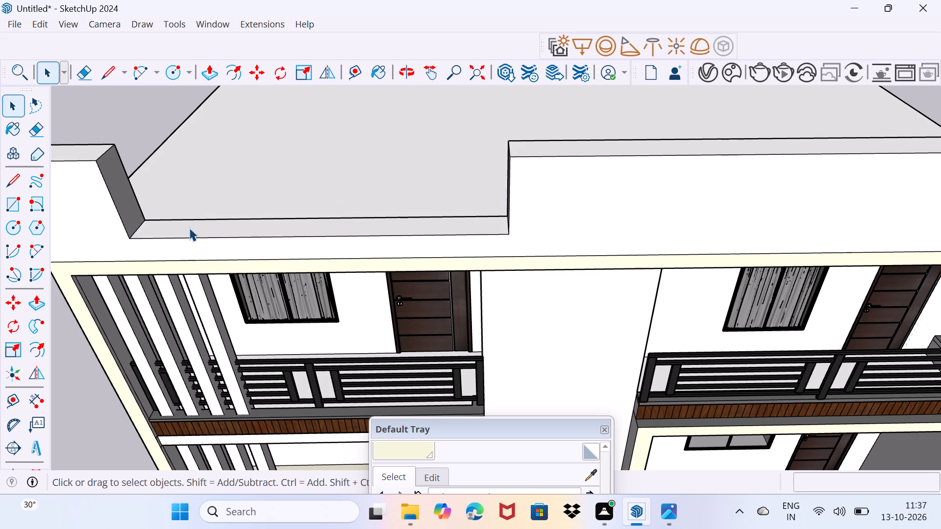
{"action": "left_click_drag", "start_coordinate": [190, 226], "coordinate": [196, 219]}
Copy the top-floor balcony railing beside the vertical fins up about 9' 10 5/8" into the parapet opening, aligned to its bottom corner.
{"action": "scroll", "coordinate": [176, 222], "scroll_direction": "down", "scroll_amount": 1}
{"action": "scroll", "coordinate": [184, 165], "scroll_direction": "down", "scroll_amount": 3}
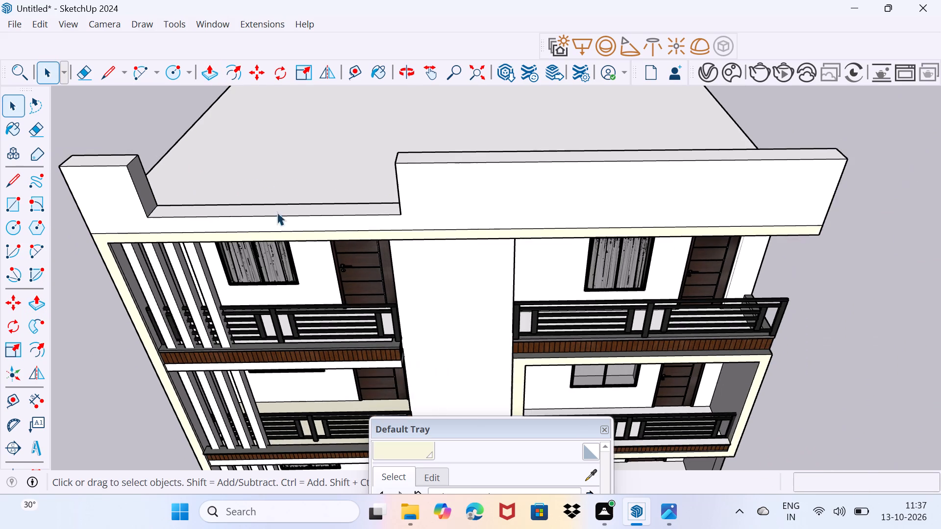
{"action": "scroll", "coordinate": [359, 252], "scroll_direction": "down", "scroll_amount": 2}
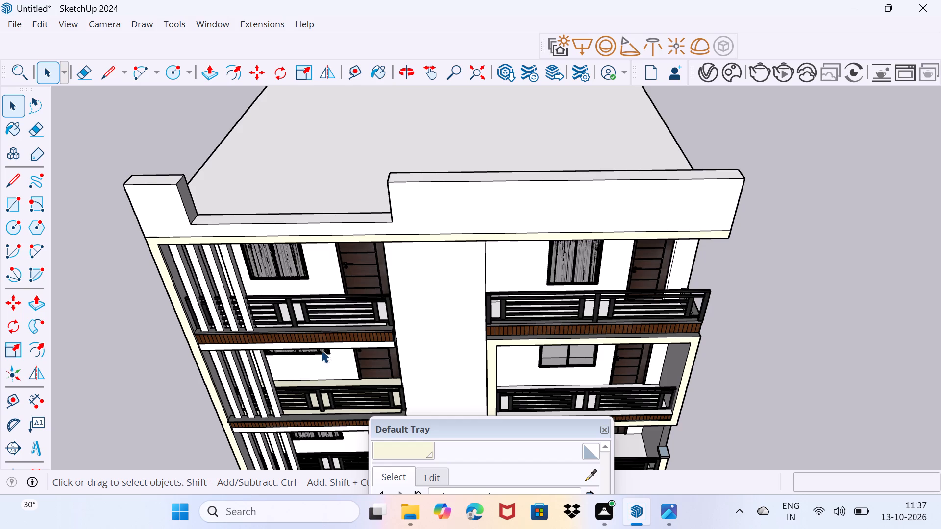
{"action": "left_click", "coordinate": [339, 318]}
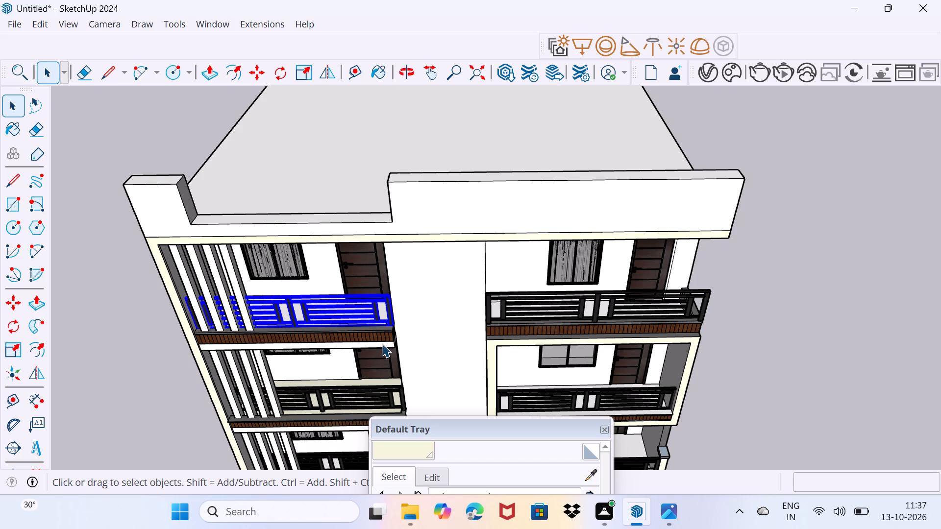
{"action": "key", "text": "m"}
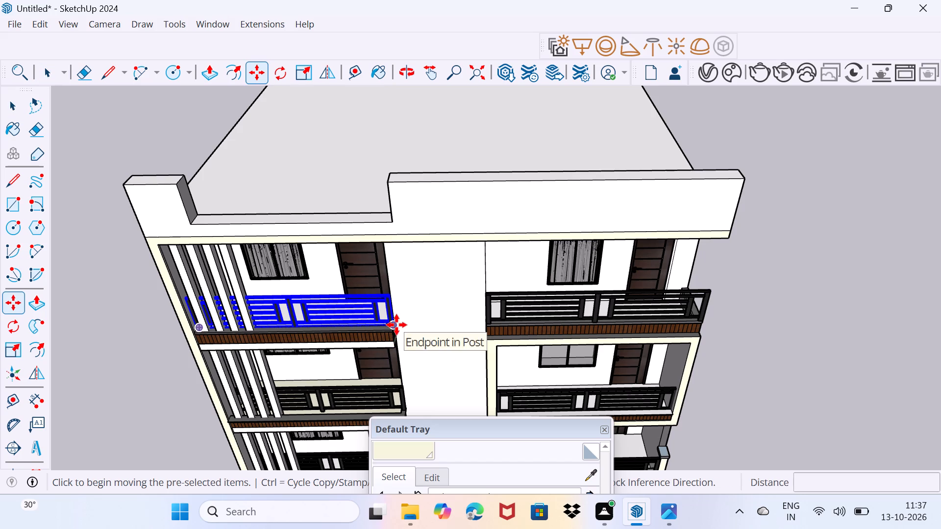
{"action": "left_click", "coordinate": [396, 325]}
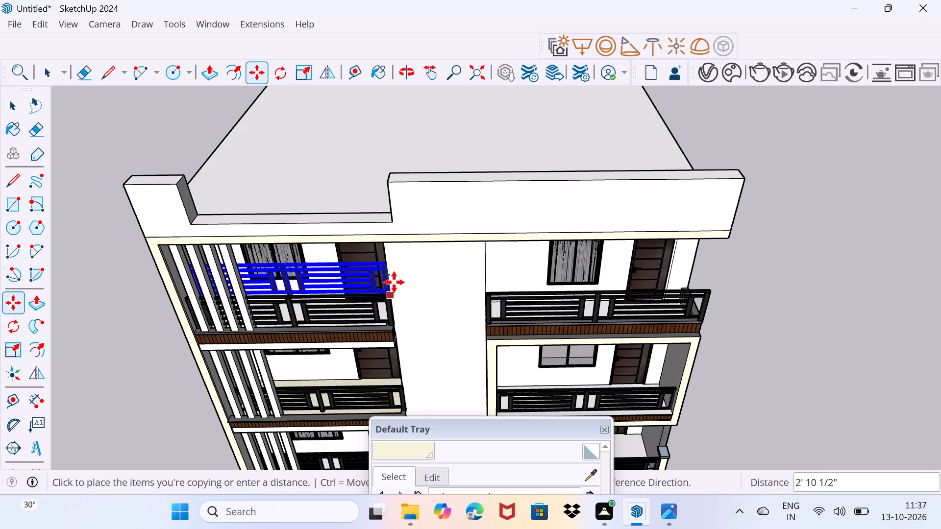
{"action": "scroll", "coordinate": [389, 248], "scroll_direction": "up", "scroll_amount": 3}
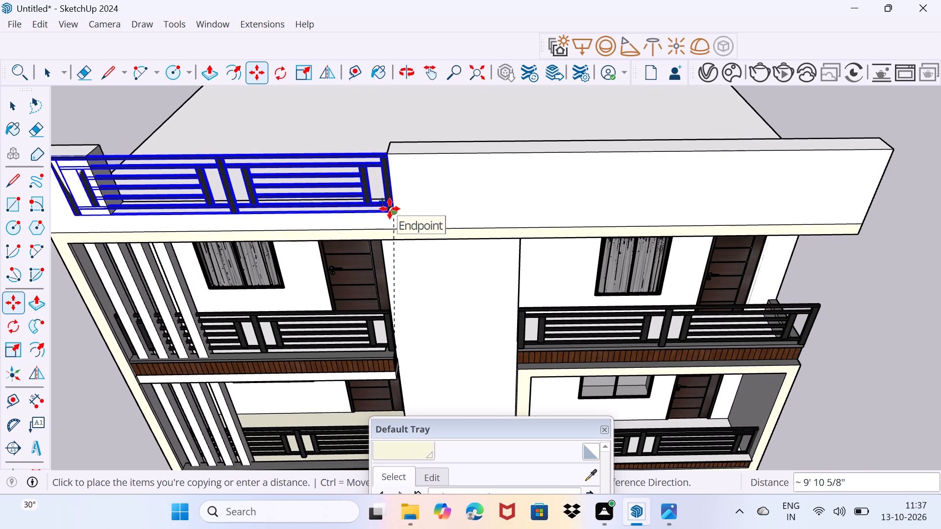
{"action": "left_click", "coordinate": [390, 208]}
Scale the copied railing's length to about 0.89 so that it fits between the ends of the parapet opening.
{"action": "middle_click_drag", "start_coordinate": [216, 205], "coordinate": [232, 205]}
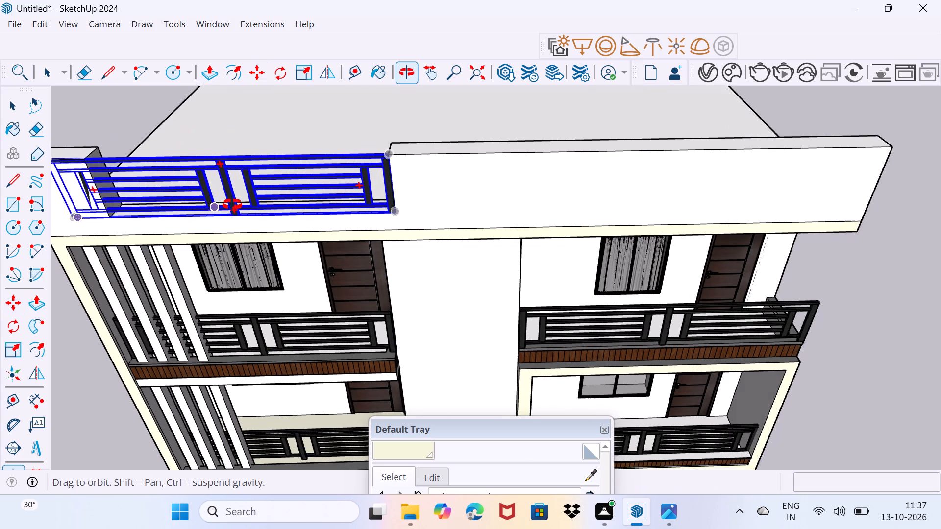
{"action": "middle_click_drag", "start_coordinate": [232, 205], "coordinate": [328, 209]}
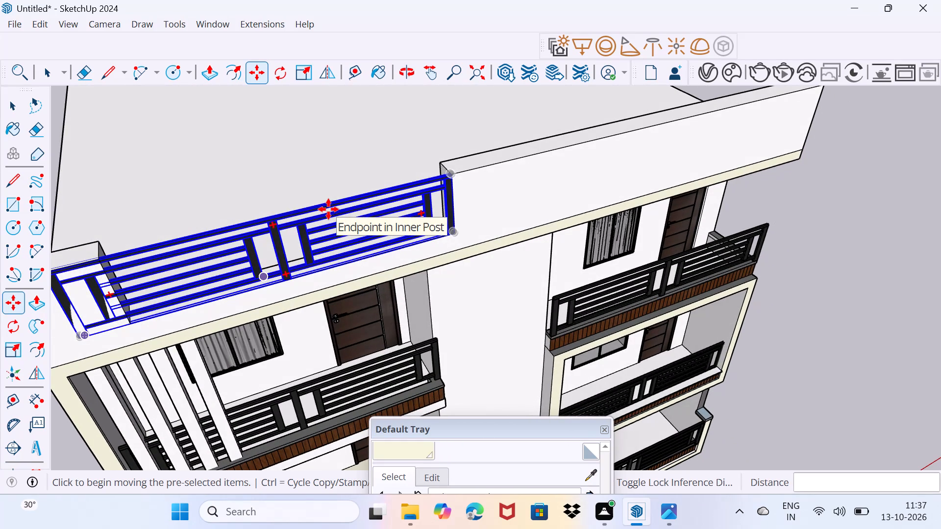
{"action": "key", "text": "s"}
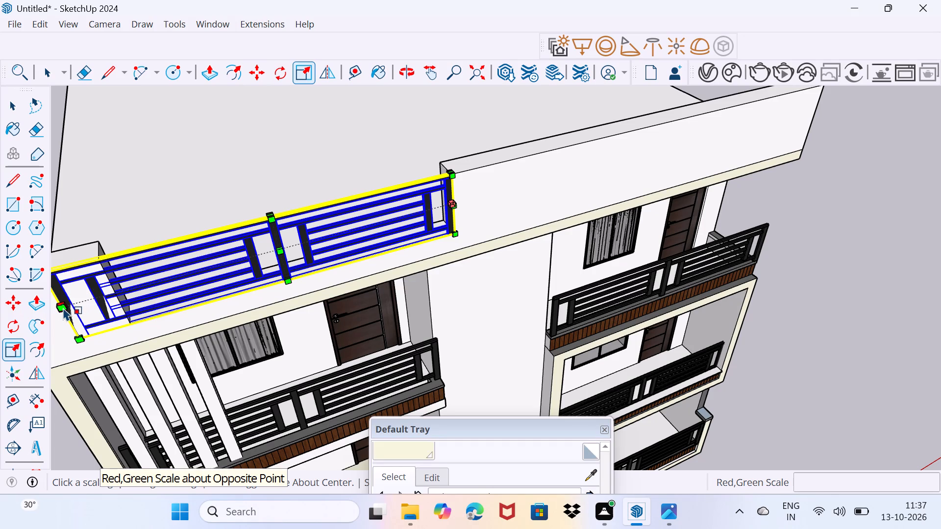
{"action": "left_click_drag", "start_coordinate": [63, 308], "coordinate": [118, 303]}
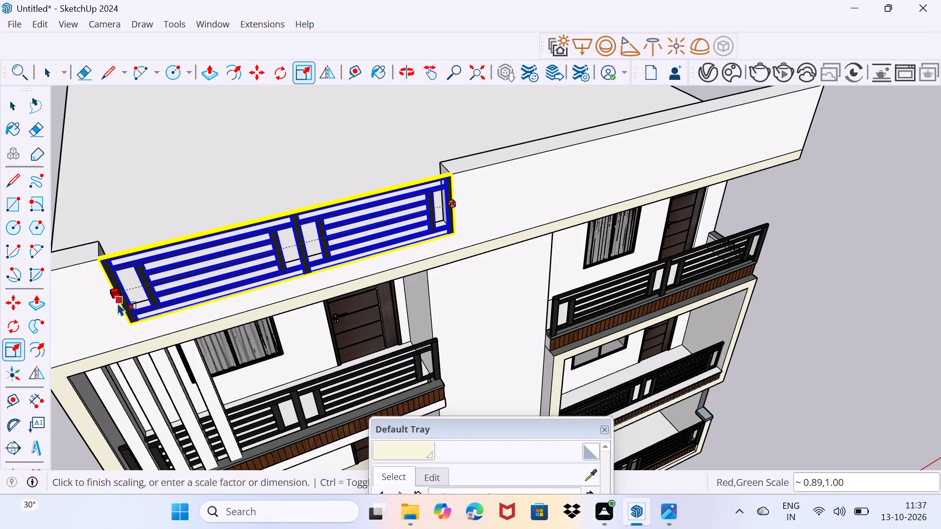
{"action": "left_click_drag", "start_coordinate": [118, 303], "coordinate": [118, 303]}
{"action": "key", "text": "space"}
{"action": "left_click_drag", "start_coordinate": [188, 198], "coordinate": [199, 187]}
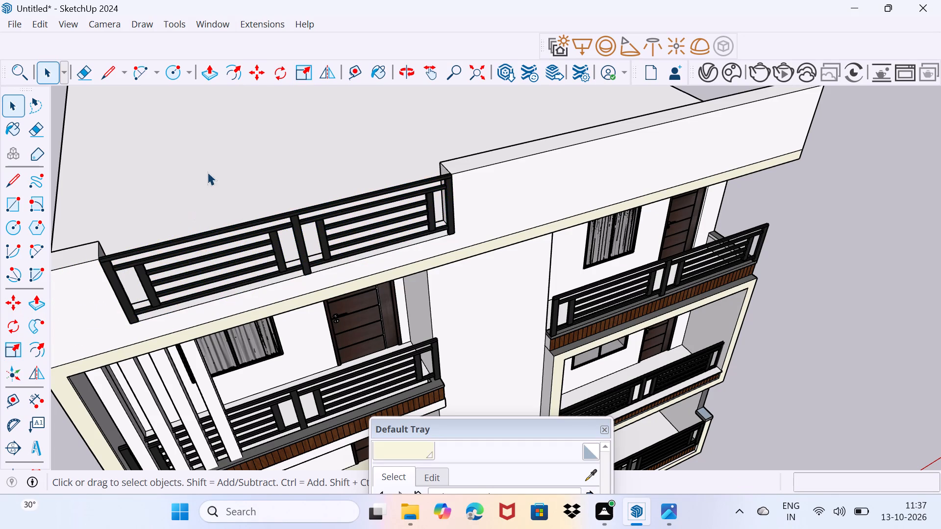
Copy the roof's side edge behind the front parapet 8" inward across the roof face.
{"action": "scroll", "coordinate": [156, 252], "scroll_direction": "down", "scroll_amount": 2}
{"action": "middle_click_drag", "start_coordinate": [420, 295], "coordinate": [401, 291]}
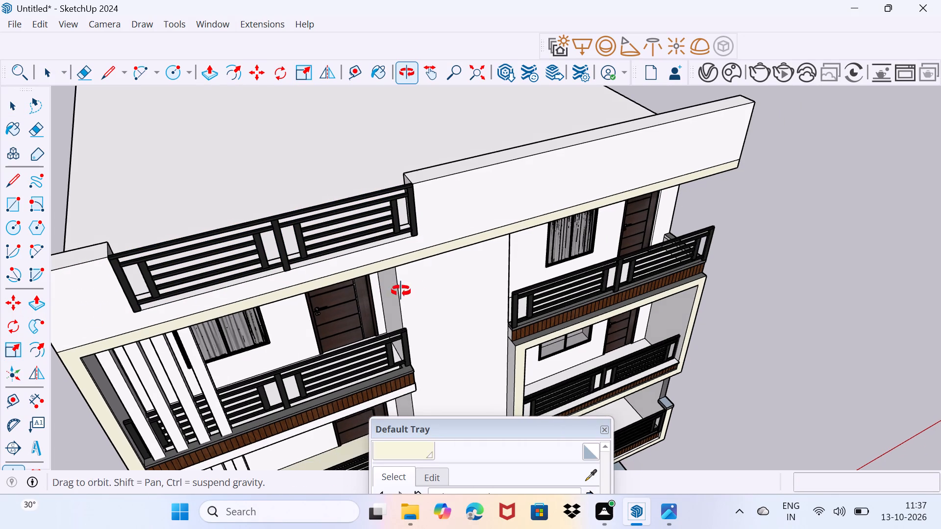
{"action": "middle_click_drag", "start_coordinate": [401, 291], "coordinate": [415, 285]}
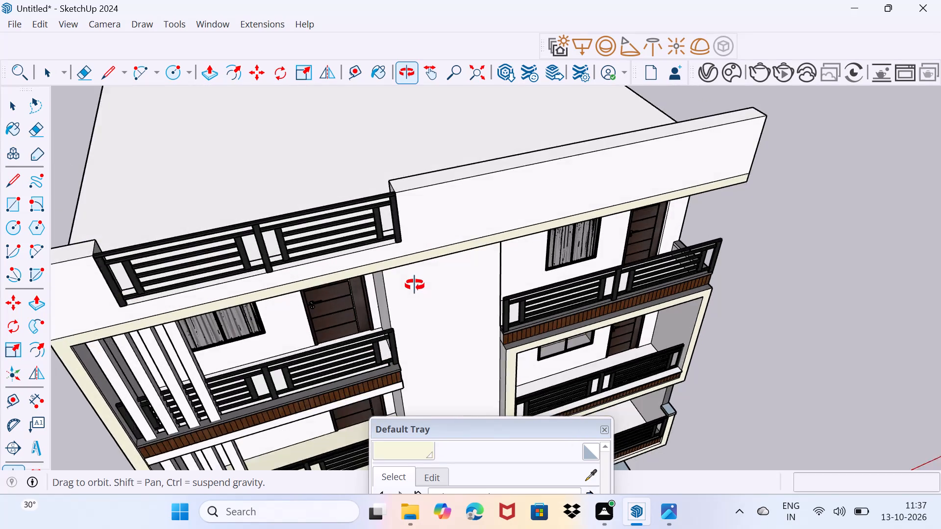
{"action": "middle_click_drag", "start_coordinate": [415, 285], "coordinate": [418, 274]}
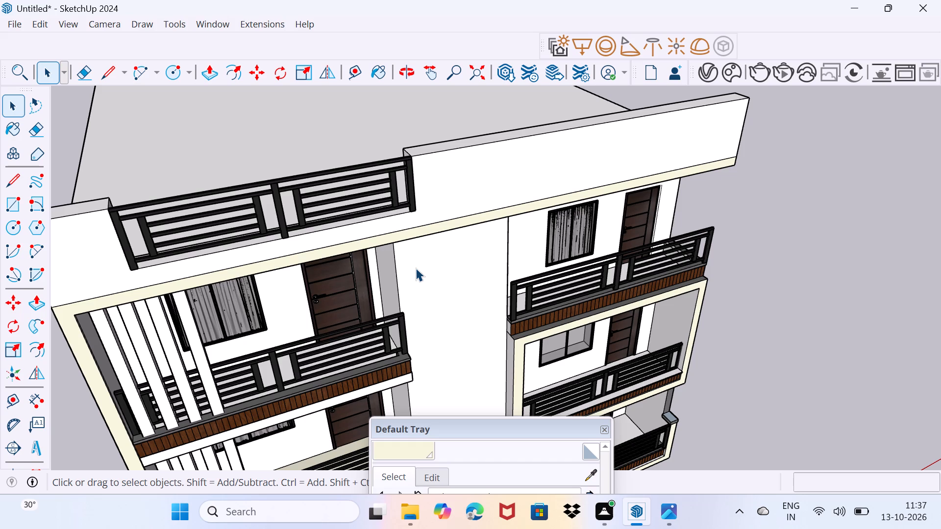
{"action": "middle_click_drag", "start_coordinate": [776, 236], "coordinate": [763, 237]}
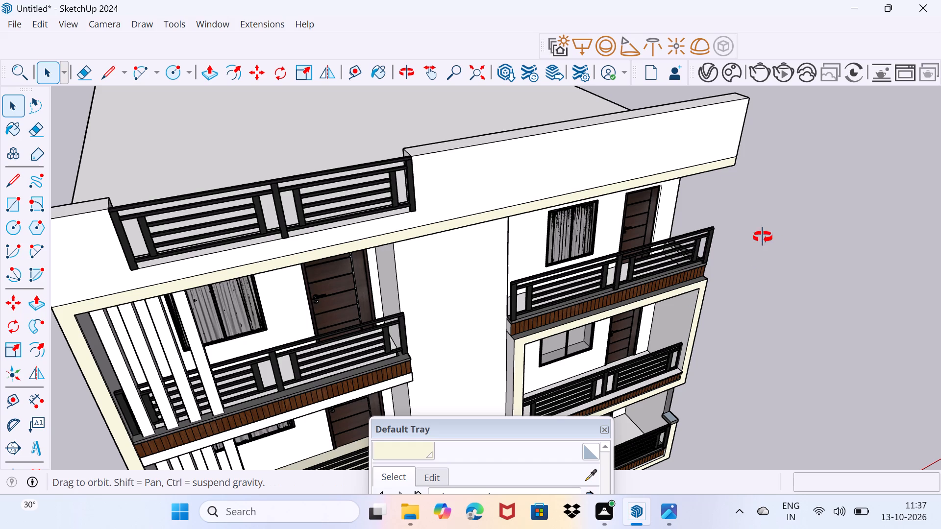
{"action": "middle_click_drag", "start_coordinate": [763, 237], "coordinate": [297, 198]}
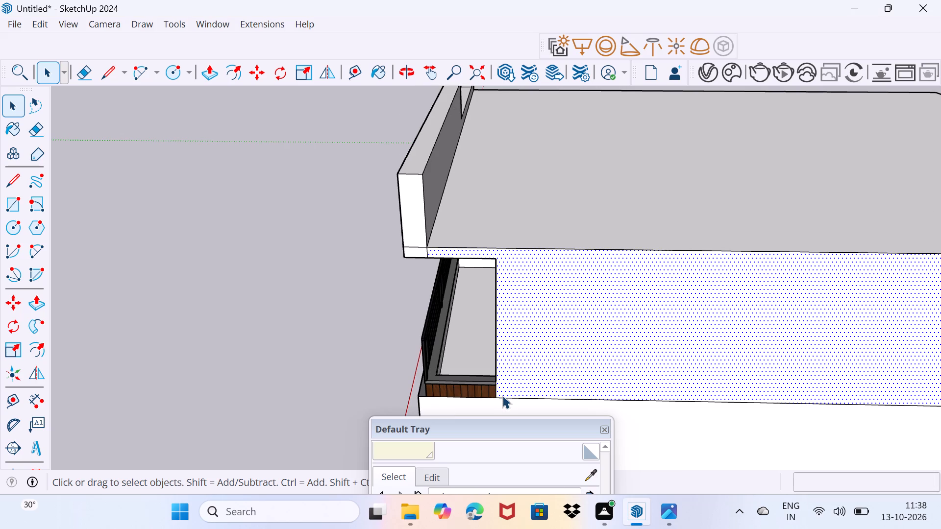
{"action": "left_click_drag", "start_coordinate": [549, 385], "coordinate": [583, 319]}
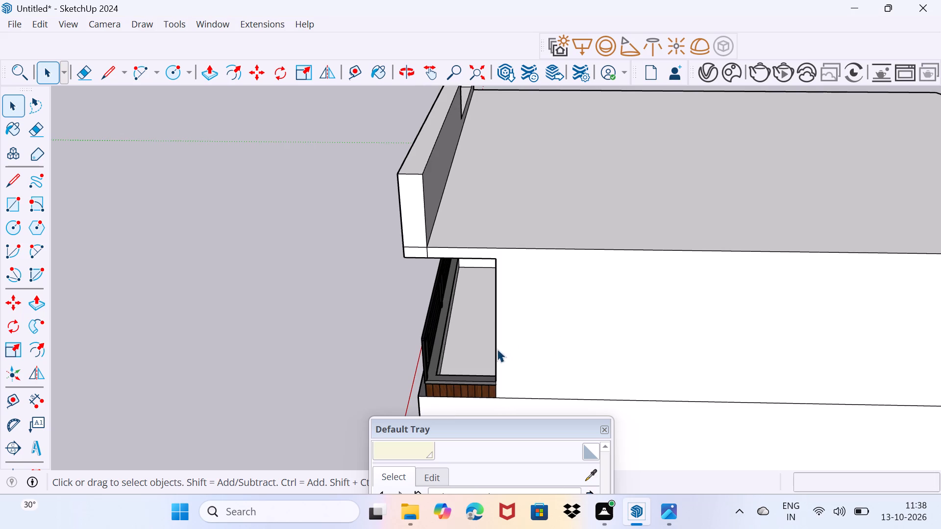
{"action": "middle_click_drag", "start_coordinate": [495, 357], "coordinate": [426, 395]}
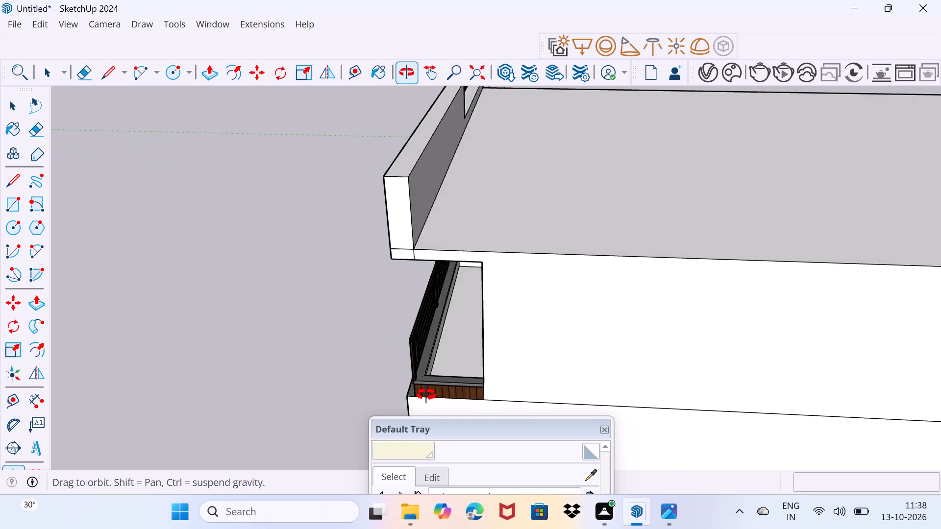
{"action": "middle_click_drag", "start_coordinate": [426, 395], "coordinate": [414, 405]}
{"action": "scroll", "coordinate": [397, 337], "scroll_direction": "up", "scroll_amount": 3}
{"action": "middle_click_drag", "start_coordinate": [376, 314], "coordinate": [359, 336]}
{"action": "left_click", "coordinate": [361, 345]}
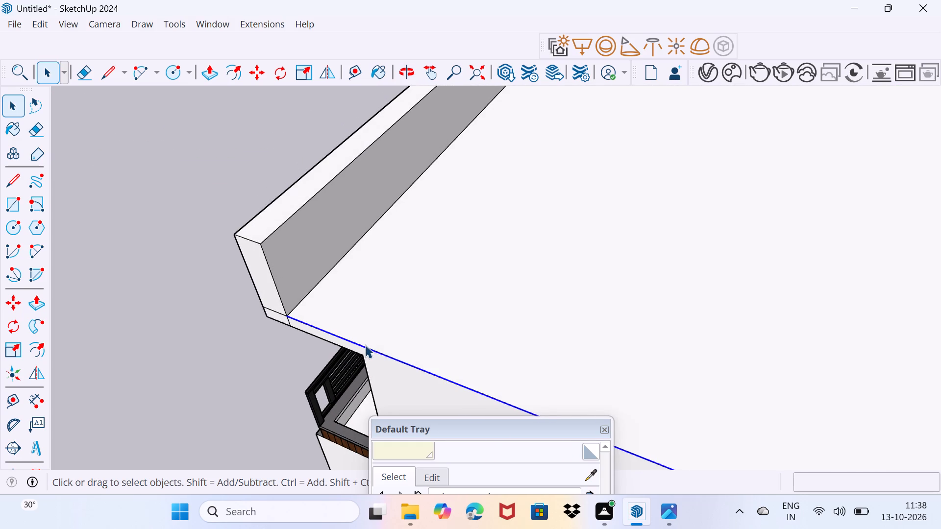
{"action": "key", "text": "m"}
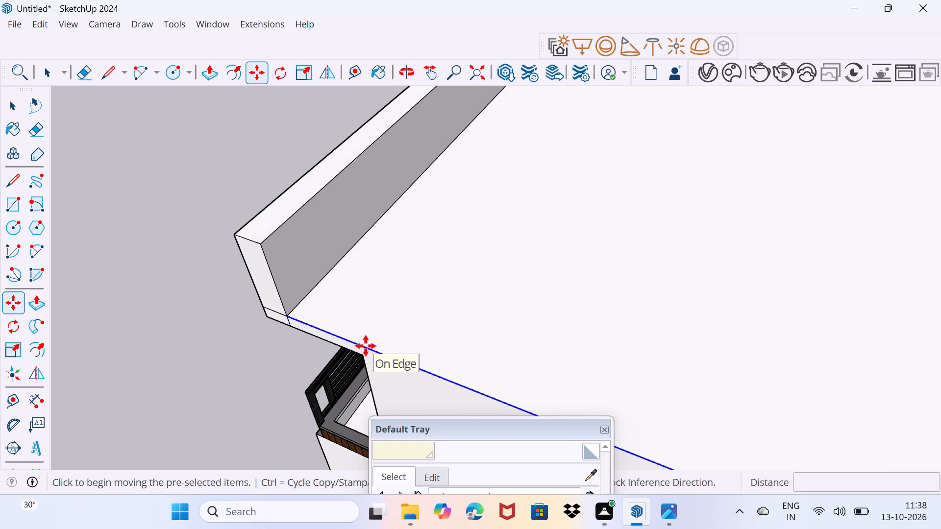
{"action": "scroll", "coordinate": [363, 345], "scroll_direction": "up", "scroll_amount": 1}
{"action": "left_click", "coordinate": [363, 345]}
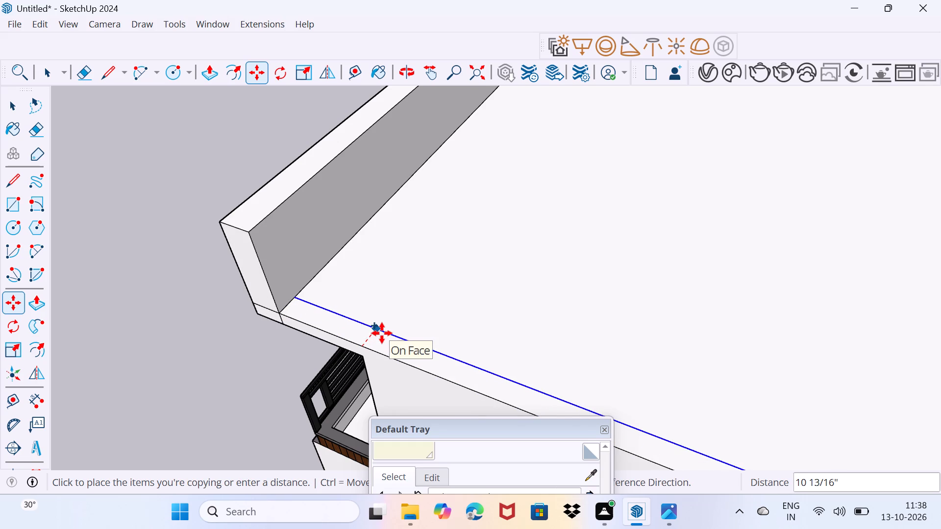
{"action": "key", "text": "8"}
{"action": "key", "text": "shift+quotedbl"}
{"action": "key", "text": "Return"}
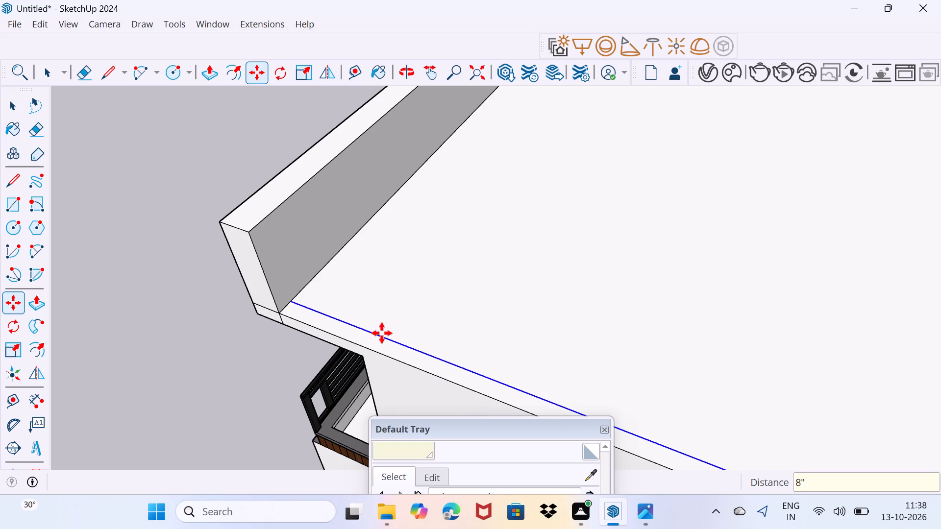
{"action": "key", "text": "space"}
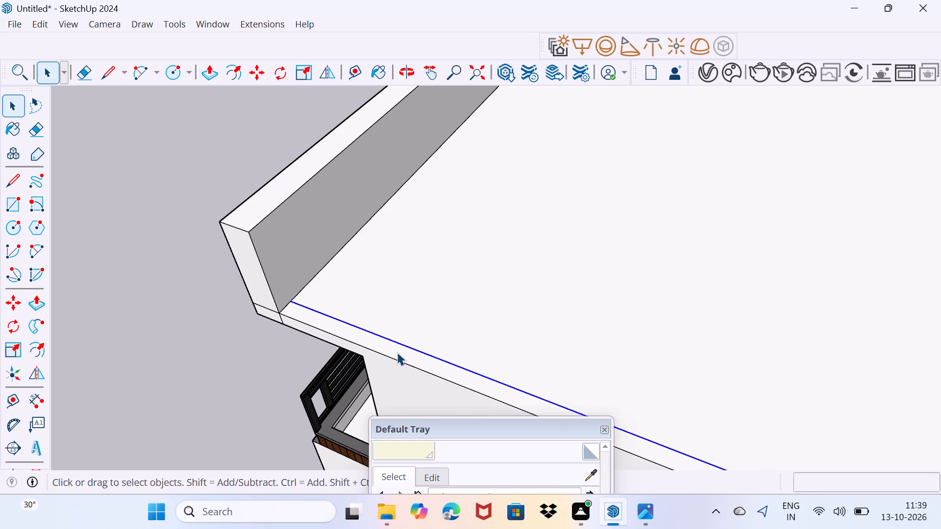
Draw an 8" line across the narrow strip along the roof's side edge to close off its front portion.
{"action": "key", "text": "l"}
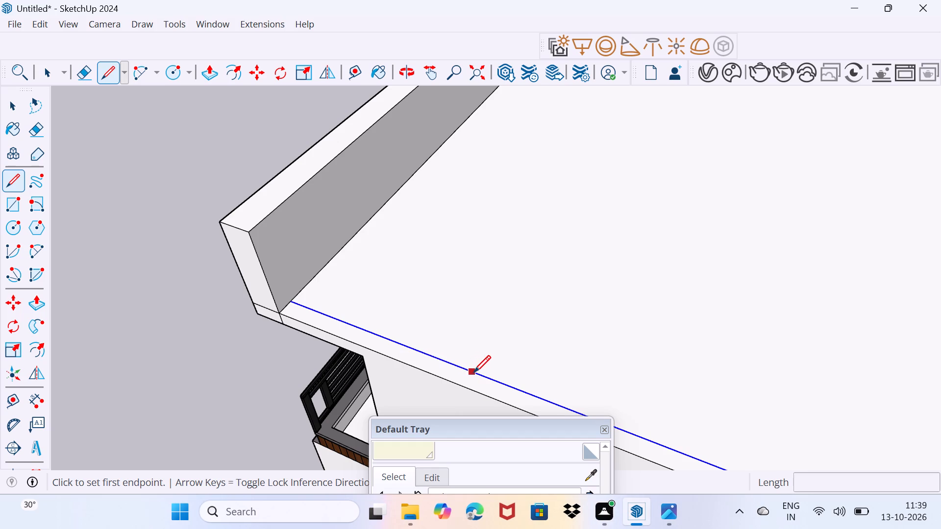
{"action": "left_click", "coordinate": [515, 388]}
{"action": "left_click", "coordinate": [502, 403]}
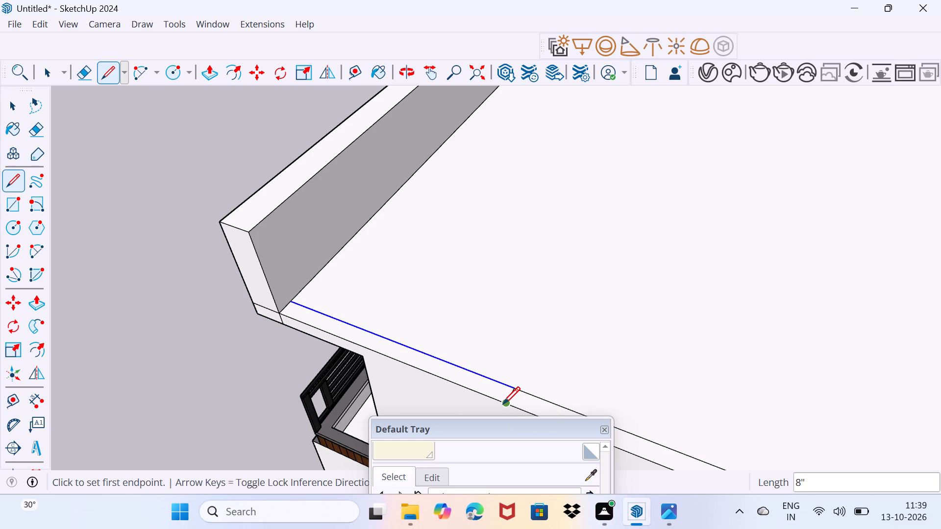
{"action": "key", "text": "space"}
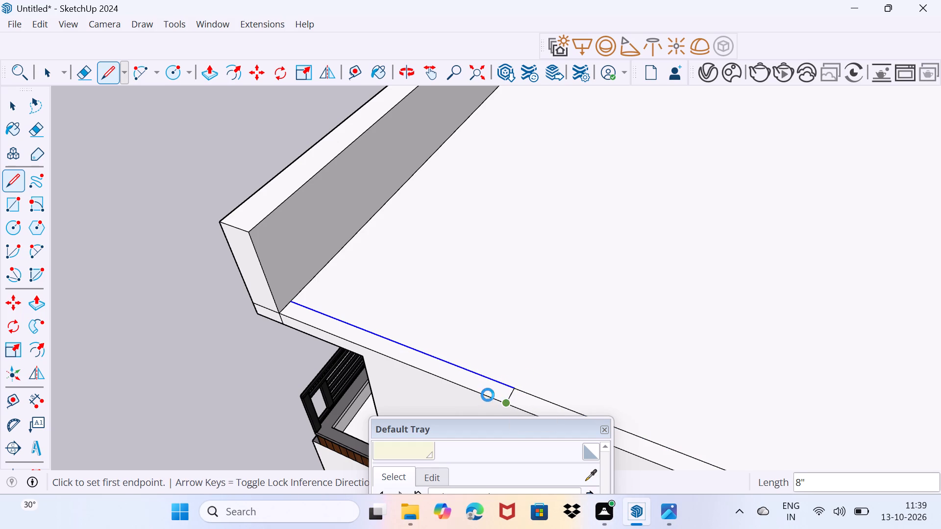
Push/Pull the closed 8" strip at the roof's side edge up 4', level with the top of the front parapet.
{"action": "left_click", "coordinate": [487, 387]}
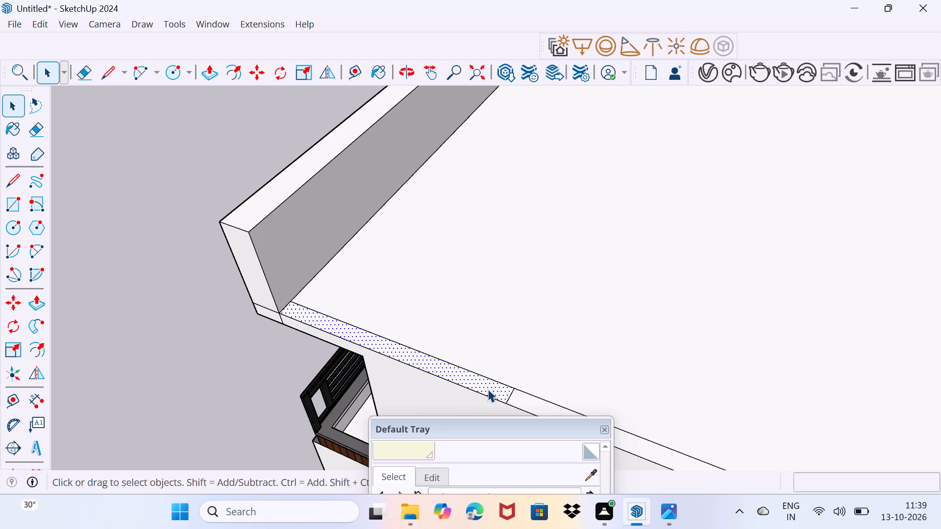
{"action": "key", "text": "p"}
{"action": "left_click", "coordinate": [488, 389]}
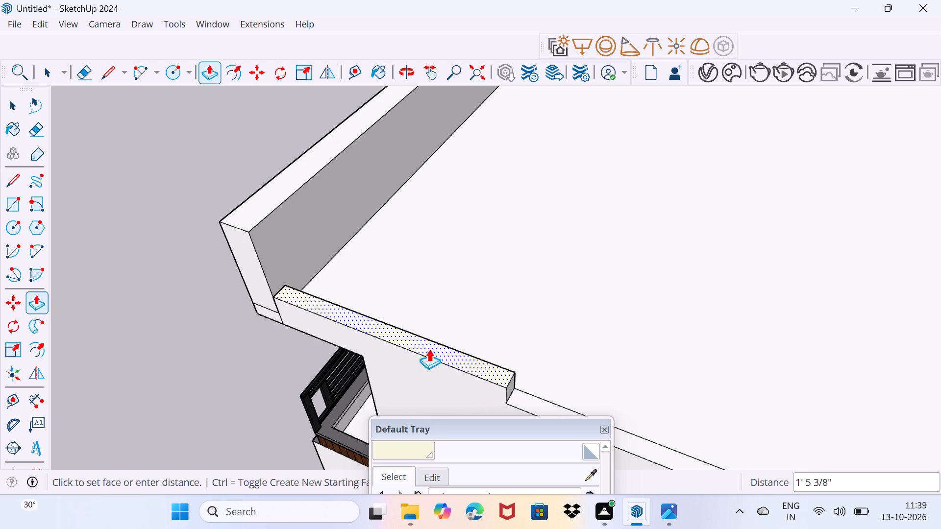
{"action": "left_click", "coordinate": [247, 235]}
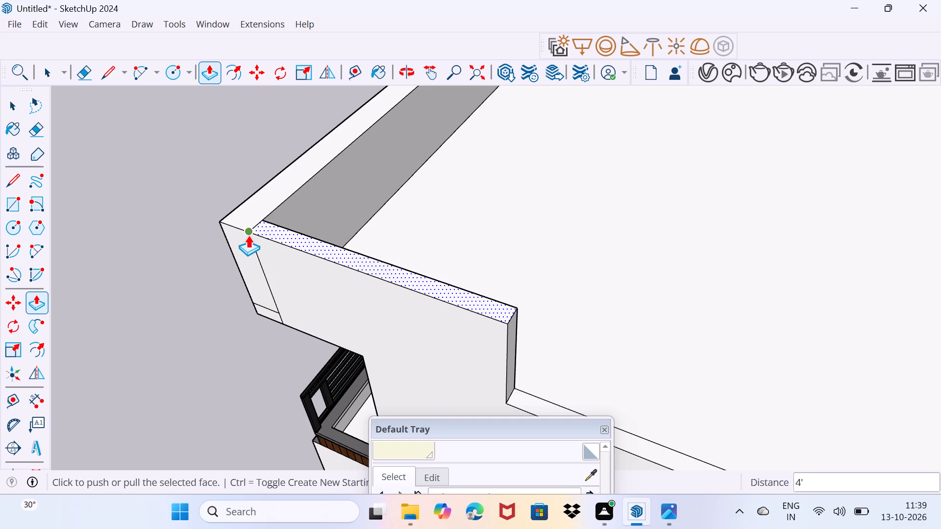
Push/Pull the short side wall's top face up a further 2' as a new section.
{"action": "scroll", "coordinate": [335, 259], "scroll_direction": "up", "scroll_amount": 2}
{"action": "middle_click_drag", "start_coordinate": [355, 285], "coordinate": [99, 279]}
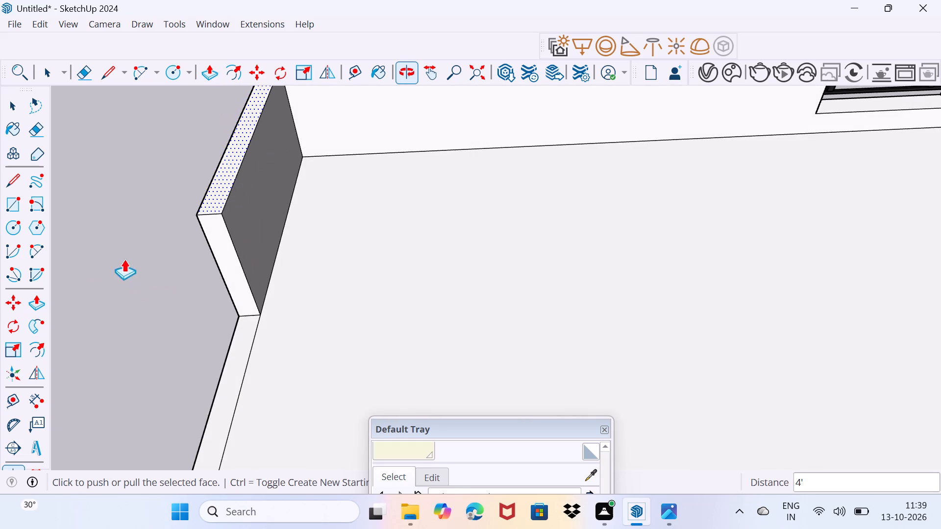
{"action": "scroll", "coordinate": [139, 250], "scroll_direction": "down", "scroll_amount": 4}
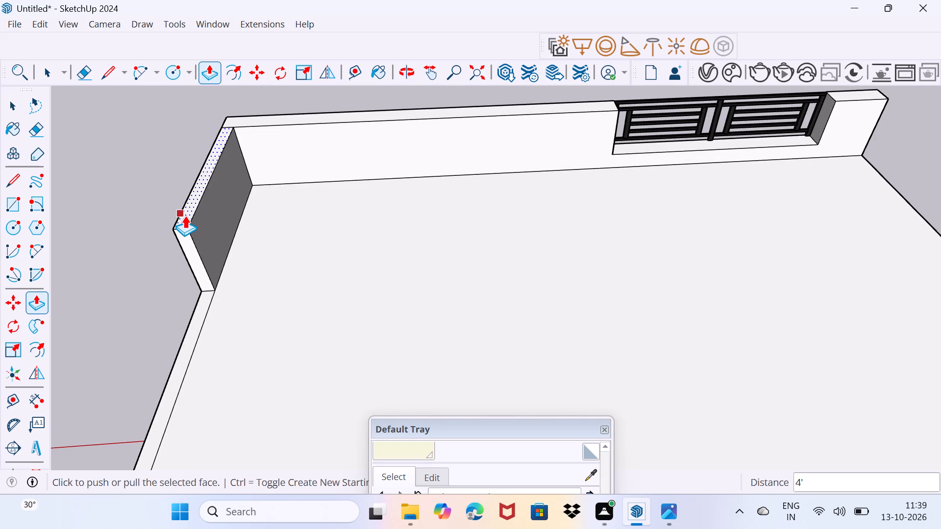
{"action": "key", "text": "space"}
{"action": "left_click_drag", "start_coordinate": [196, 246], "coordinate": [206, 224]}
{"action": "left_click", "coordinate": [187, 207]}
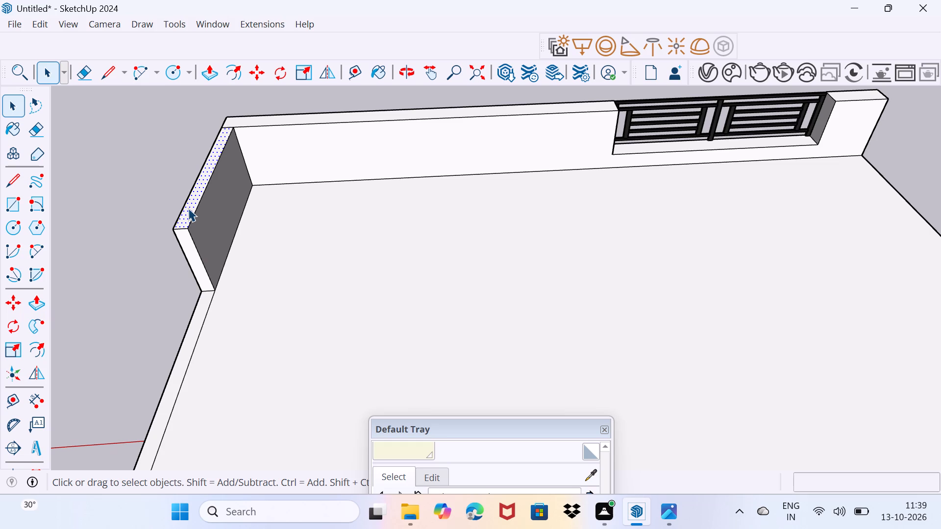
{"action": "key", "text": "p"}
{"action": "left_click", "coordinate": [188, 208]}
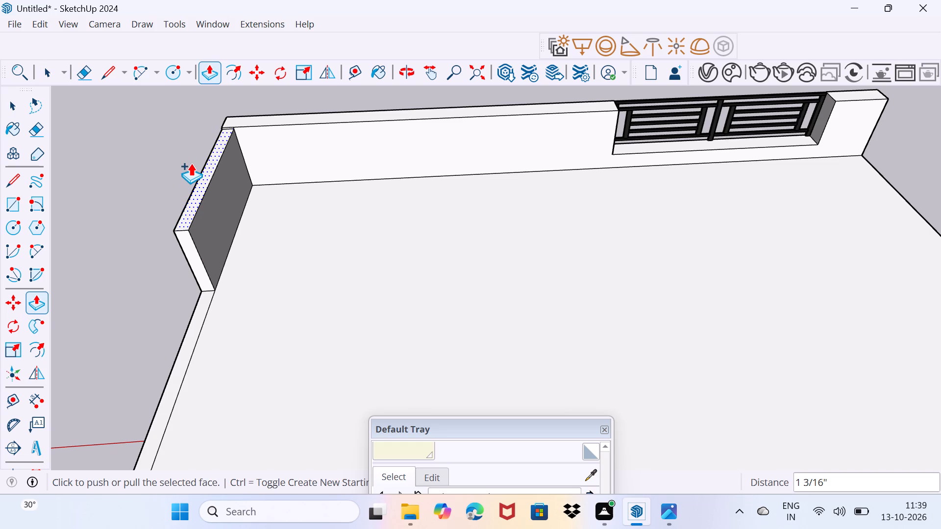
{"action": "key", "text": "ctrl+z"}
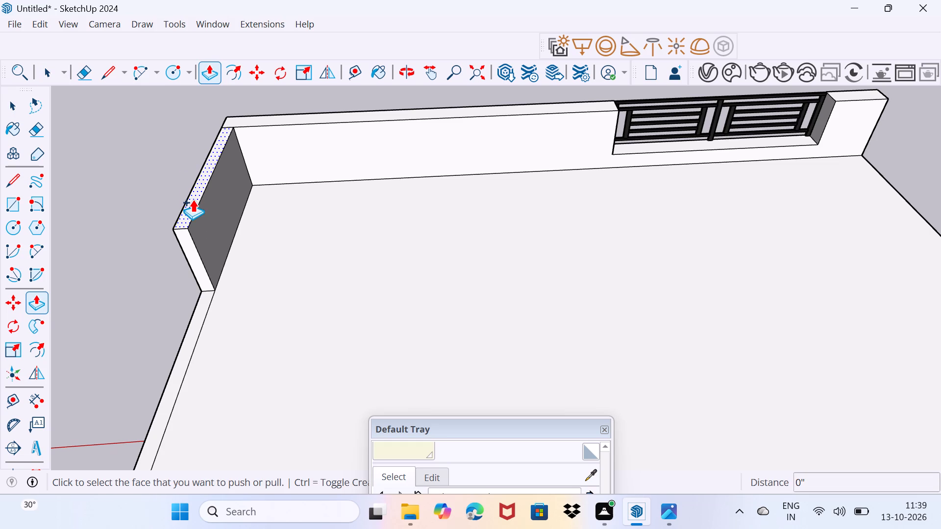
{"action": "left_click", "coordinate": [193, 199]}
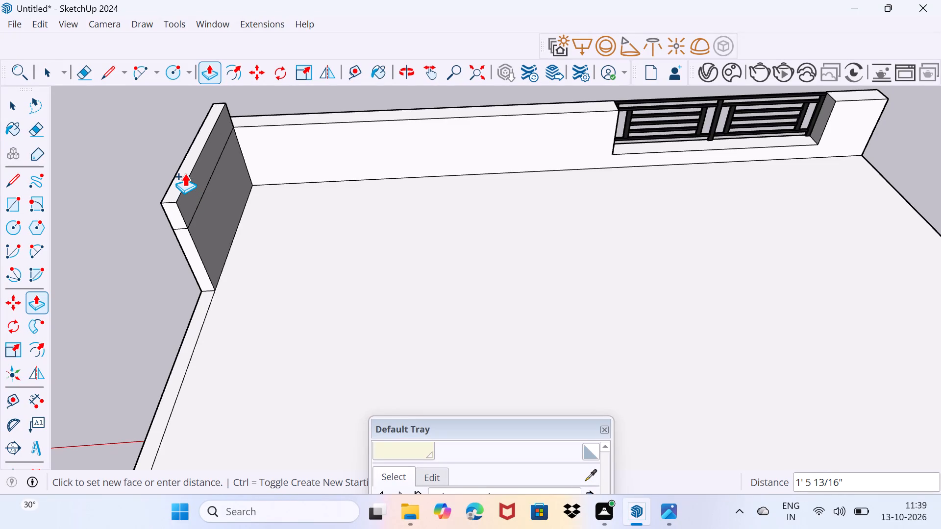
{"action": "type", "text": "2'"}
{"action": "key", "text": "Return"}
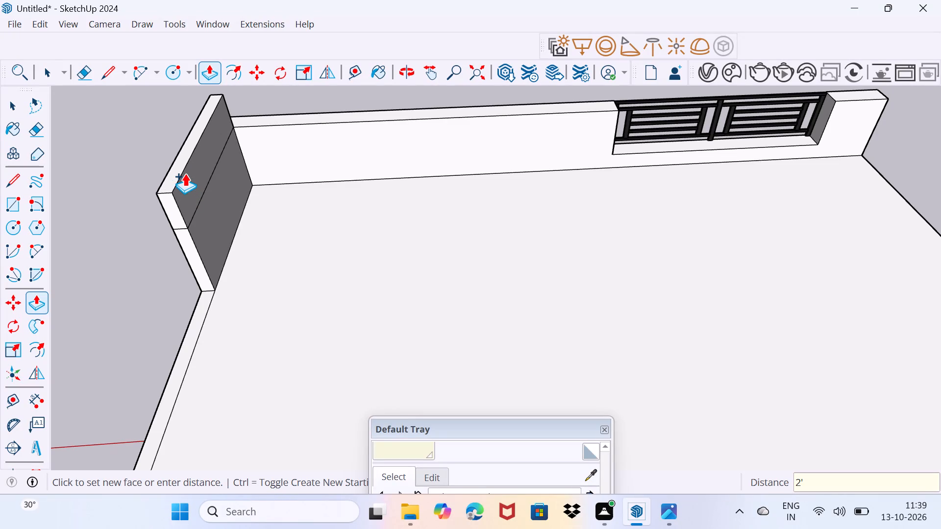
Copy the raised side wall's inner top edge 8" down its inner face.
{"action": "key", "text": "space"}
{"action": "middle_click_drag", "start_coordinate": [185, 178], "coordinate": [125, 204]}
{"action": "scroll", "coordinate": [146, 191], "scroll_direction": "up", "scroll_amount": 3}
{"action": "middle_click_drag", "start_coordinate": [155, 194], "coordinate": [130, 200]}
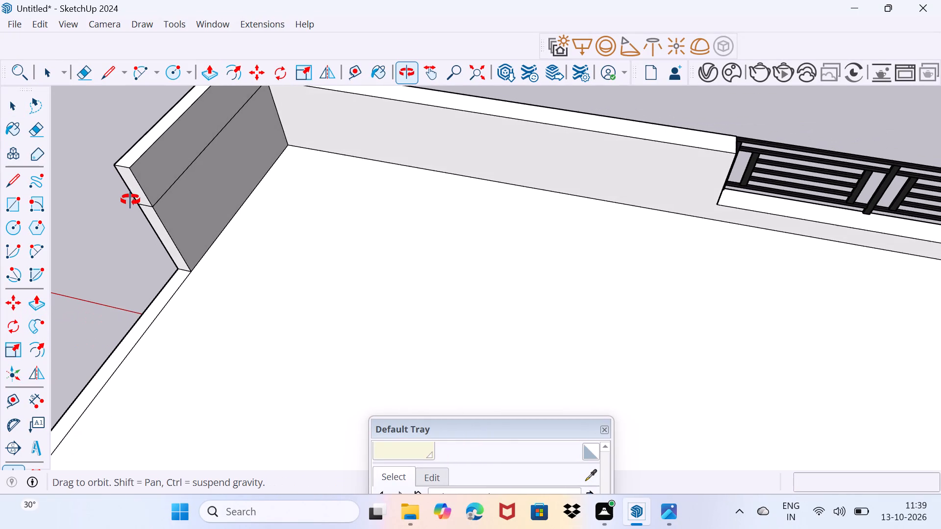
{"action": "middle_click_drag", "start_coordinate": [130, 200], "coordinate": [137, 331]}
{"action": "middle_click_drag", "start_coordinate": [143, 335], "coordinate": [123, 319]}
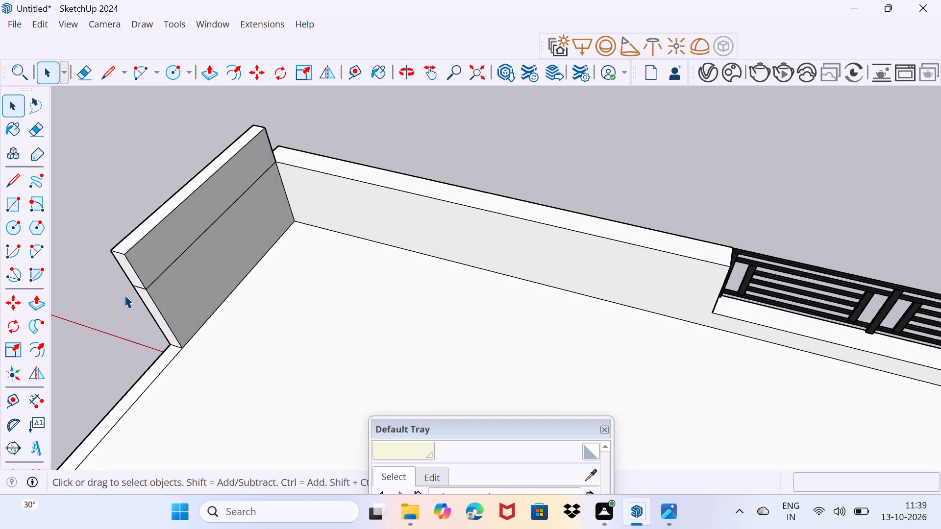
{"action": "scroll", "coordinate": [125, 286], "scroll_direction": "up", "scroll_amount": 4}
{"action": "left_click", "coordinate": [132, 225]}
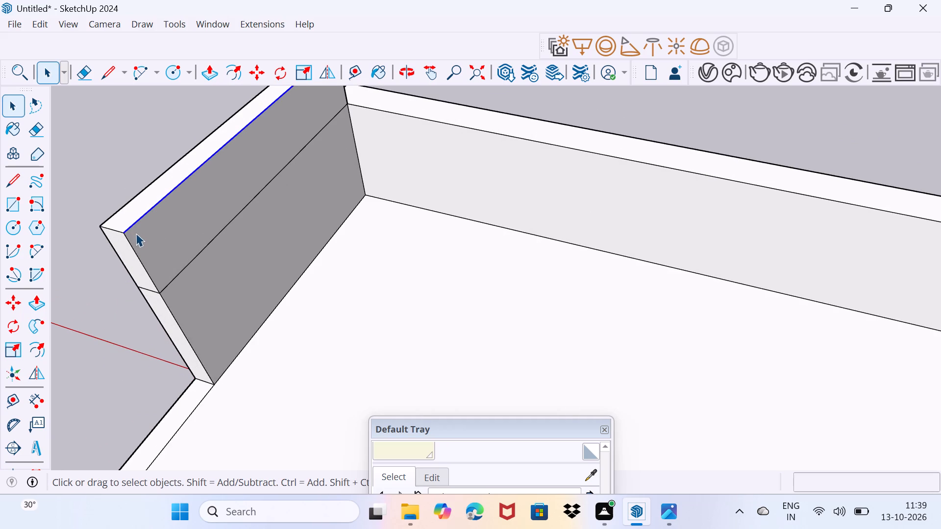
{"action": "key", "text": "m"}
{"action": "left_click", "coordinate": [123, 237]}
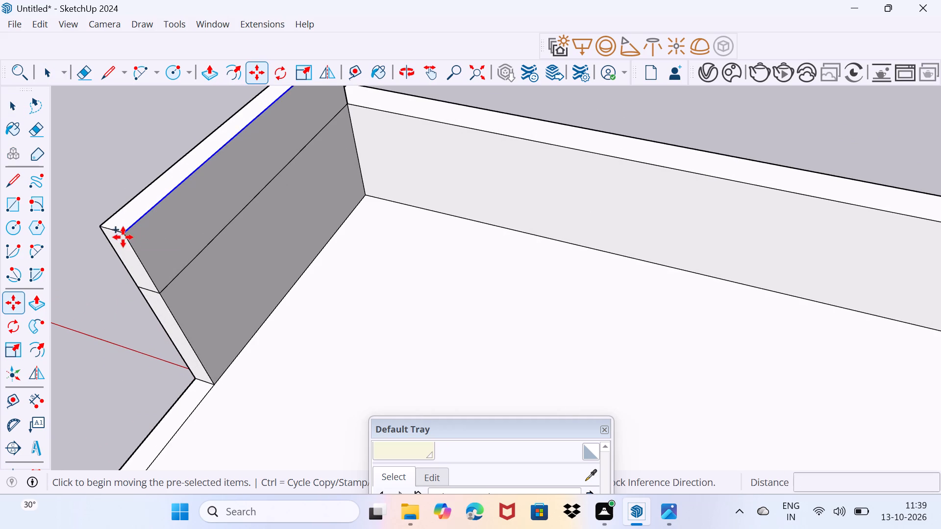
{"action": "key", "text": "8"}
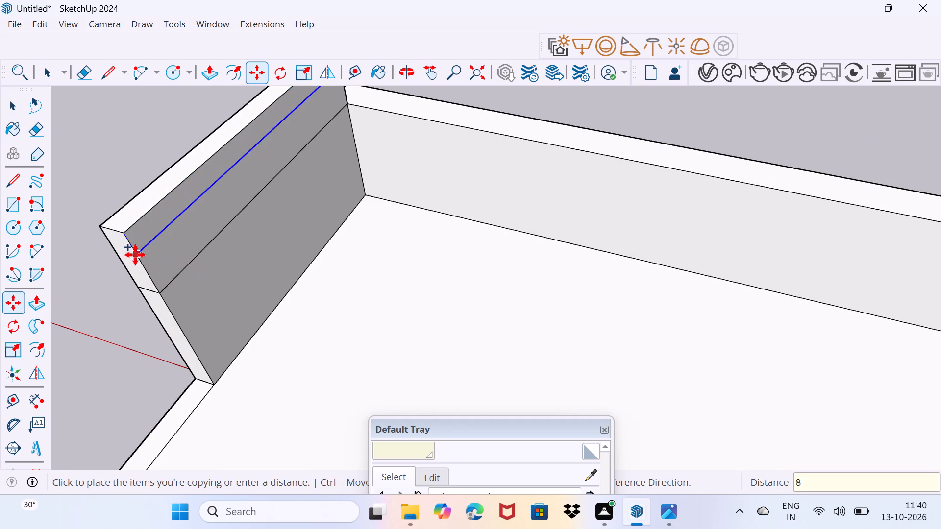
{"action": "key", "text": "shift+quotedbl"}
{"action": "key", "text": "Return"}
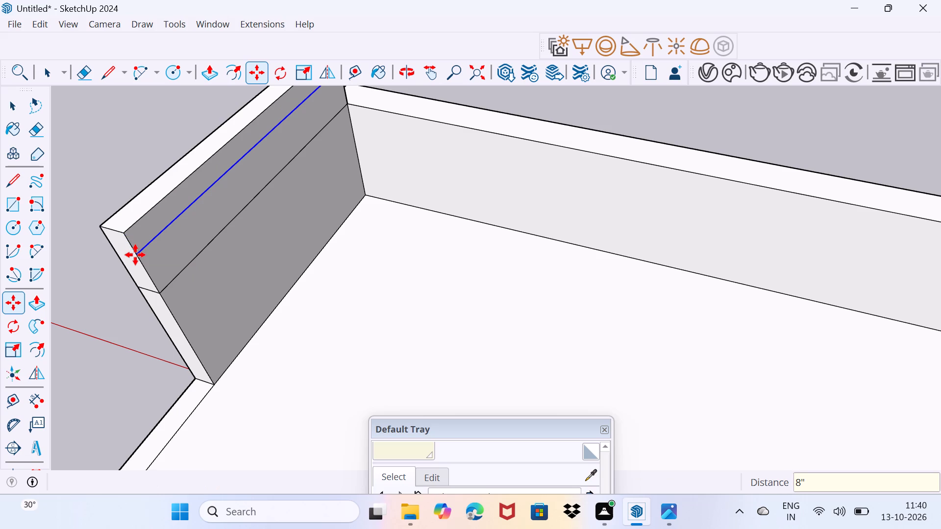
Push/Pull the 8" strip at the top of the side wall's inner face about 16' 7" over the roof as a canopy slab.
{"action": "key", "text": "space"}
{"action": "left_click_drag", "start_coordinate": [141, 257], "coordinate": [146, 253]}
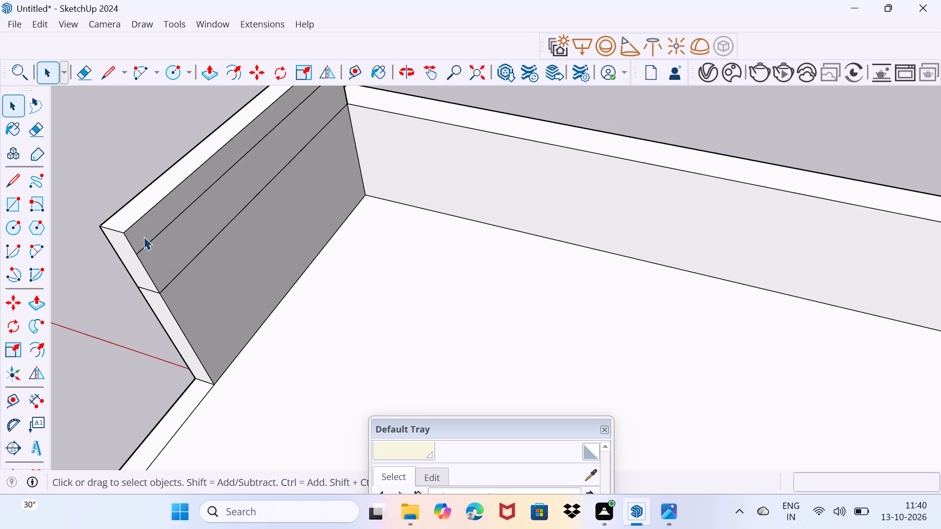
{"action": "key", "text": "p"}
{"action": "left_click", "coordinate": [142, 226]}
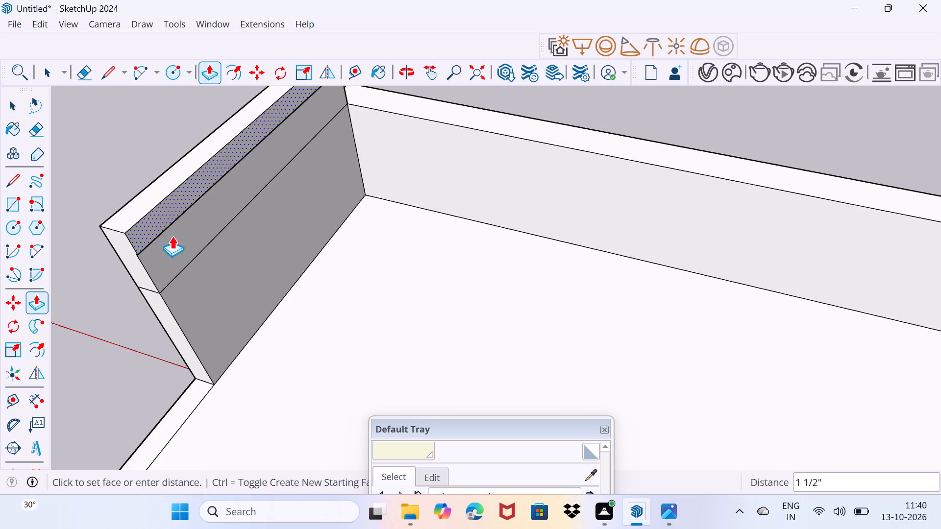
{"action": "scroll", "coordinate": [307, 259], "scroll_direction": "down", "scroll_amount": 9}
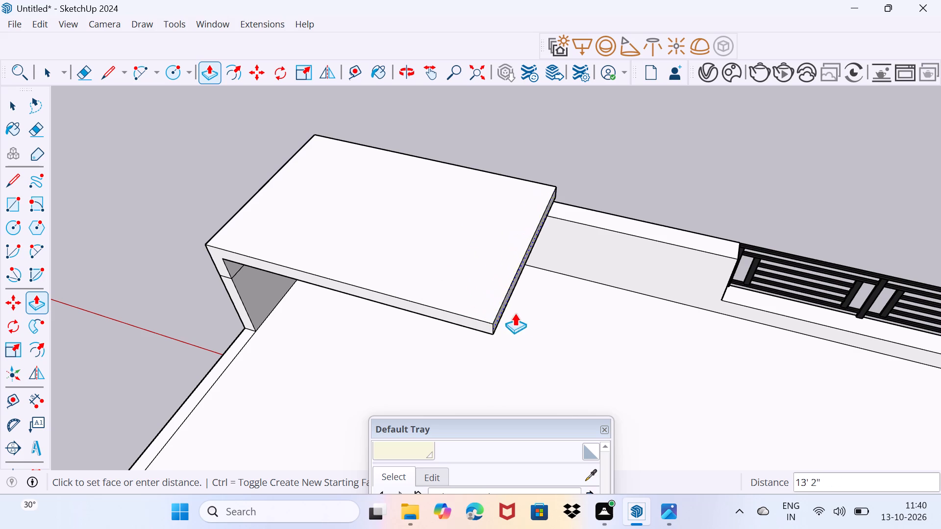
{"action": "left_click", "coordinate": [580, 334]}
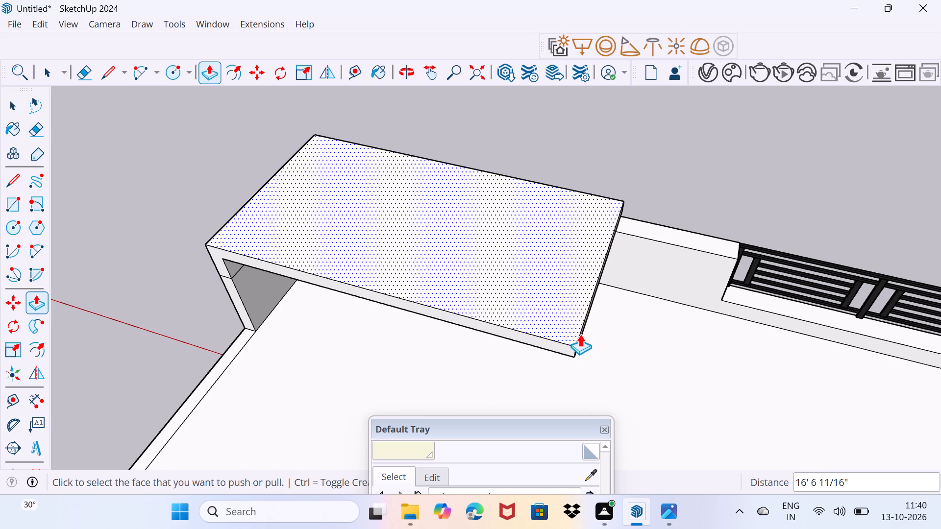
{"action": "key", "text": "space"}
{"action": "left_click_drag", "start_coordinate": [584, 375], "coordinate": [594, 361]}
Erase the horizontal seam lines between the lower and raised wall sections on the side wall's inner, end and outer faces.
{"action": "middle_click_drag", "start_coordinate": [425, 371], "coordinate": [427, 311]}
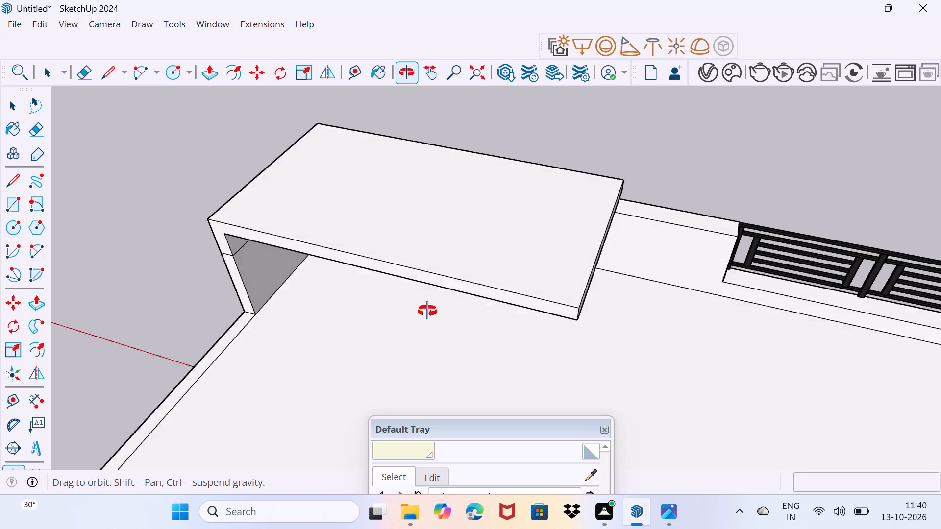
{"action": "middle_click_drag", "start_coordinate": [427, 311], "coordinate": [410, 394]}
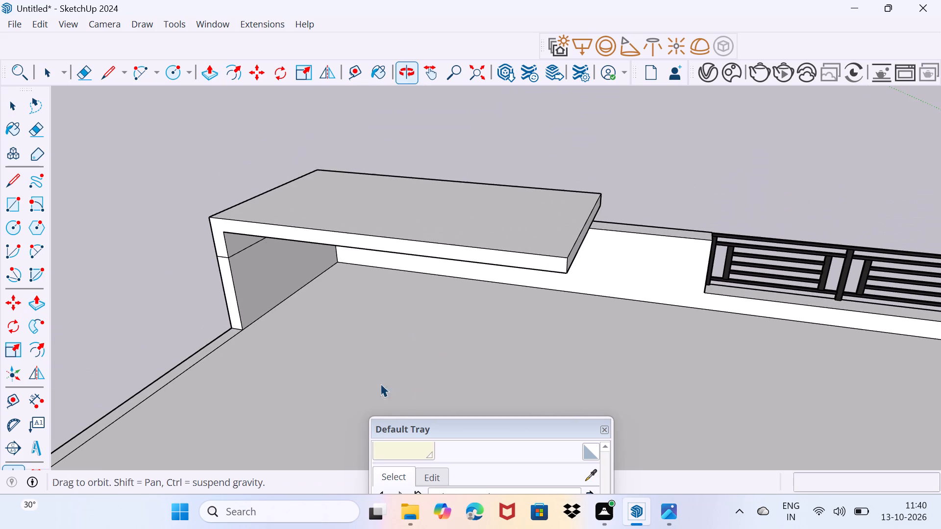
{"action": "middle_click_drag", "start_coordinate": [353, 380], "coordinate": [389, 303]}
{"action": "scroll", "coordinate": [291, 213], "scroll_direction": "up", "scroll_amount": 6}
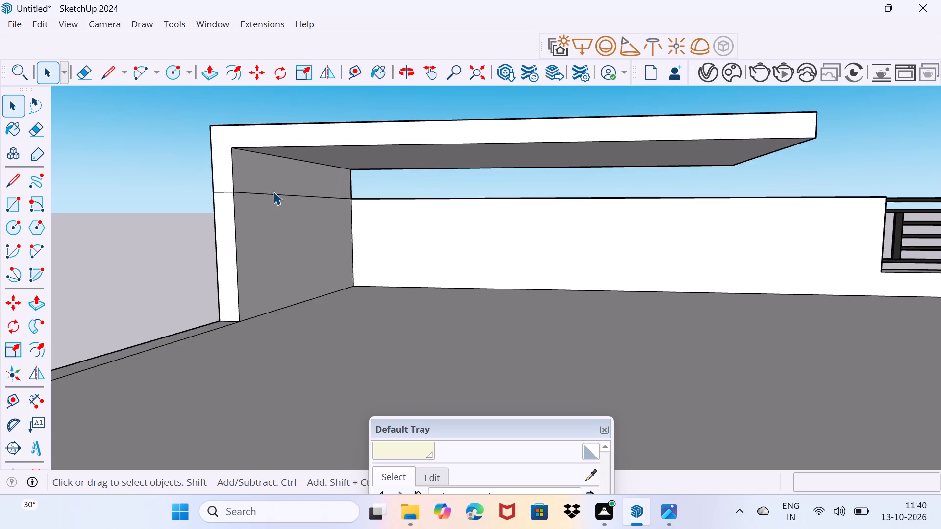
{"action": "scroll", "coordinate": [273, 192], "scroll_direction": "up", "scroll_amount": 2}
{"action": "key", "text": "e"}
{"action": "left_click_drag", "start_coordinate": [273, 195], "coordinate": [274, 211]}
{"action": "middle_click_drag", "start_coordinate": [250, 228], "coordinate": [272, 238]}
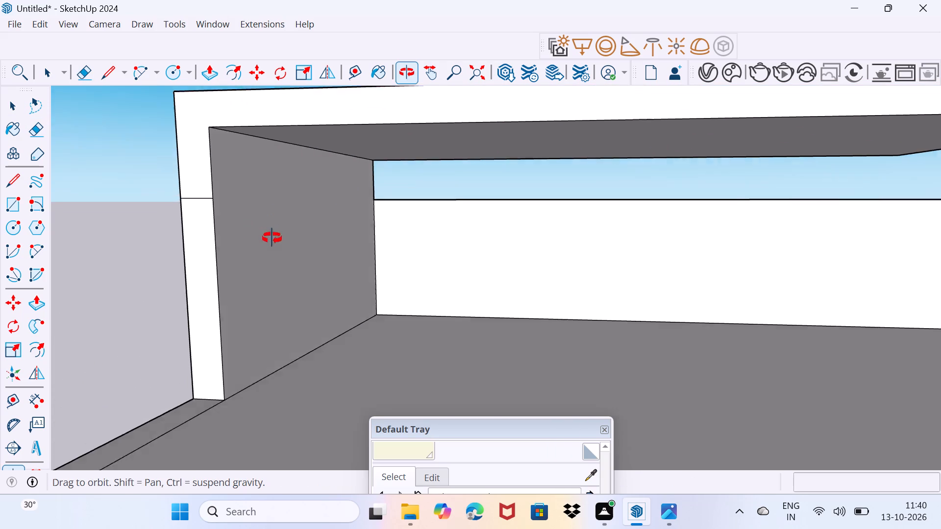
{"action": "middle_click_drag", "start_coordinate": [272, 238], "coordinate": [392, 271]}
{"action": "left_click_drag", "start_coordinate": [391, 274], "coordinate": [395, 293]}
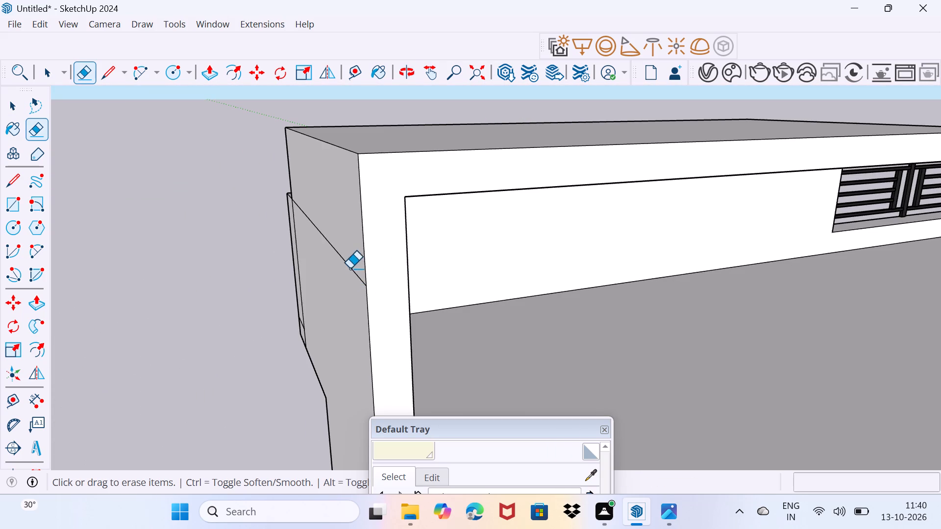
{"action": "left_click_drag", "start_coordinate": [350, 268], "coordinate": [349, 281]}
Examine the side wall and overhanging canopy slab from the outside, from below and along the front parapet.
{"action": "middle_click_drag", "start_coordinate": [419, 283], "coordinate": [260, 284]}
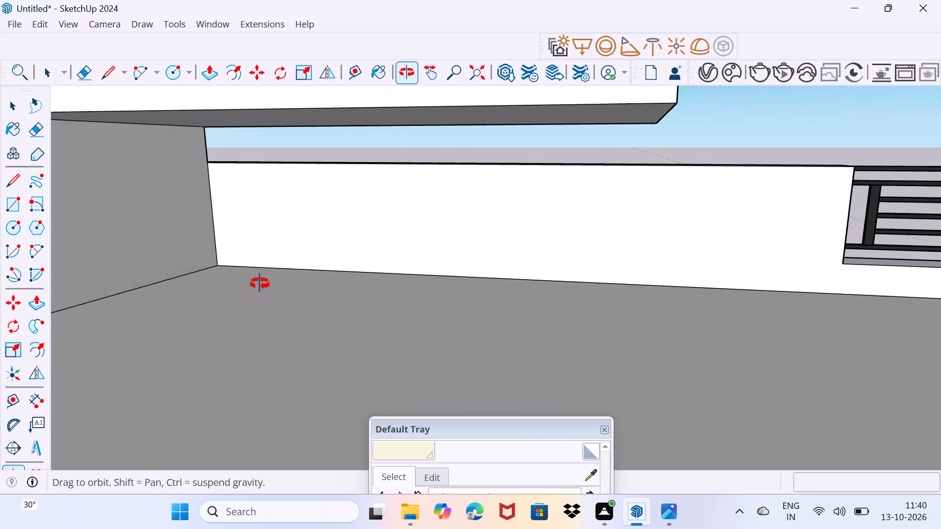
{"action": "middle_click_drag", "start_coordinate": [260, 284], "coordinate": [433, 310]}
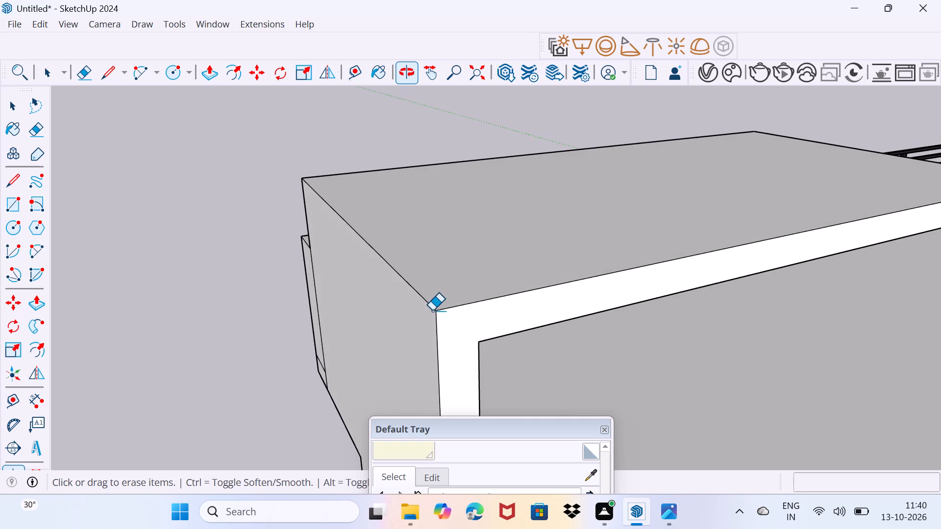
{"action": "scroll", "coordinate": [472, 292], "scroll_direction": "down", "scroll_amount": 2}
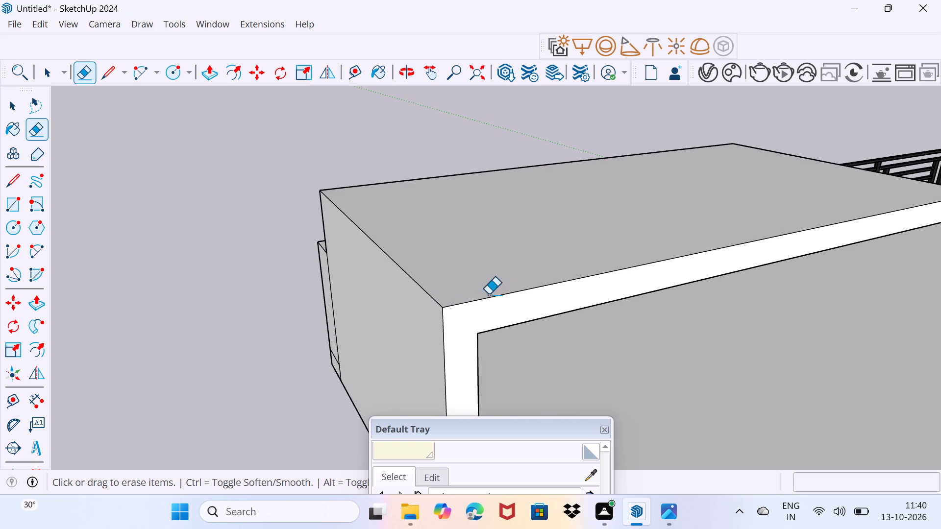
{"action": "middle_click_drag", "start_coordinate": [523, 310], "coordinate": [131, 240]}
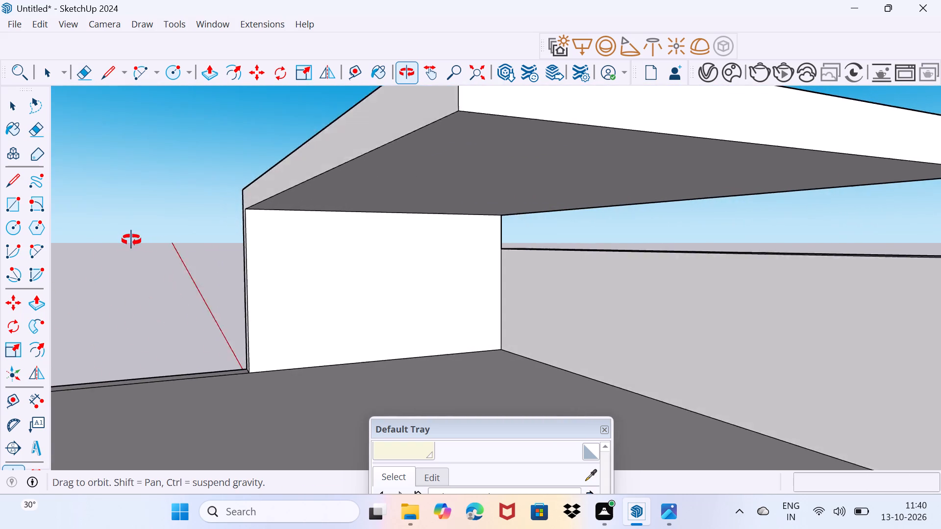
{"action": "middle_click_drag", "start_coordinate": [131, 240], "coordinate": [27, 246]}
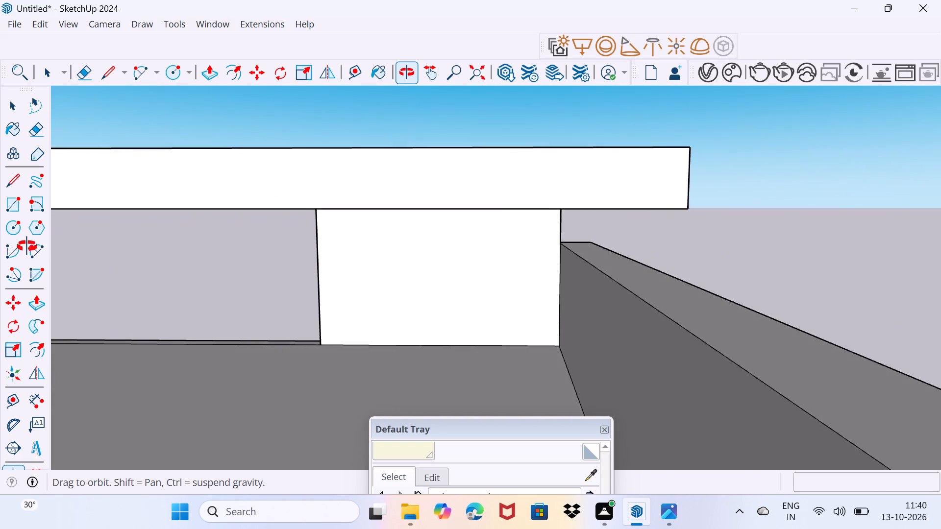
{"action": "middle_click_drag", "start_coordinate": [27, 246], "coordinate": [28, 245]}
{"action": "scroll", "coordinate": [266, 254], "scroll_direction": "down", "scroll_amount": 3}
{"action": "middle_click_drag", "start_coordinate": [330, 313], "coordinate": [491, 302]}
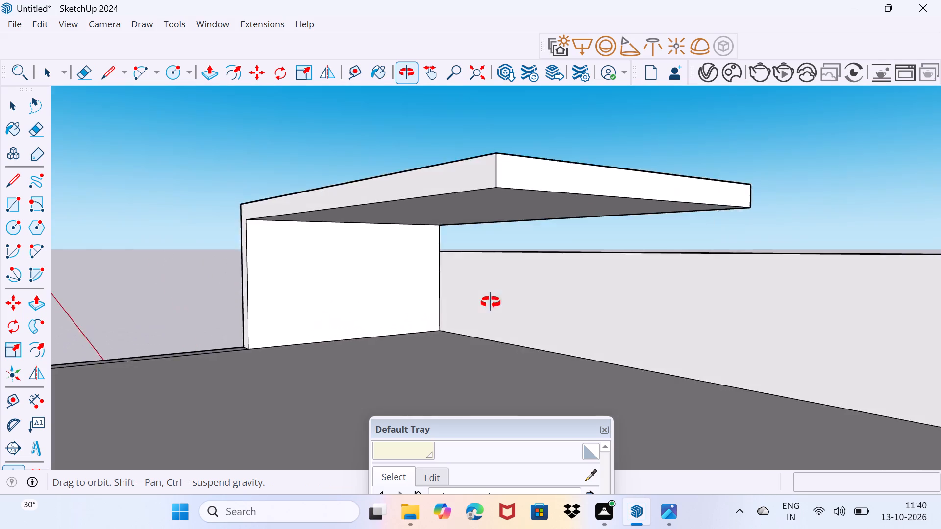
{"action": "middle_click_drag", "start_coordinate": [491, 302], "coordinate": [514, 338]}
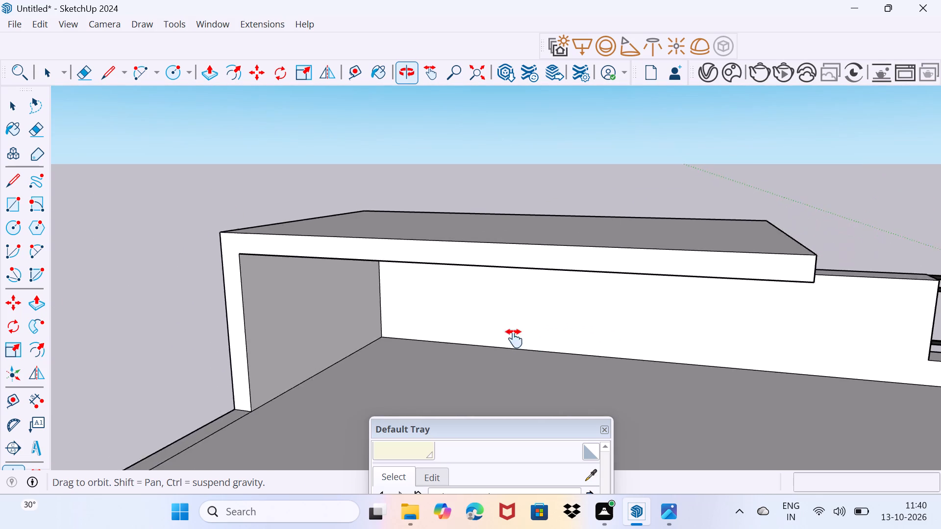
{"action": "middle_click_drag", "start_coordinate": [514, 338], "coordinate": [447, 328]}
{"action": "middle_click_drag", "start_coordinate": [416, 377], "coordinate": [453, 375]}
Draw a rectangle about 11" by 1' 10" on the roof floor against the front parapet's inner face, beneath the canopy slab.
{"action": "key", "text": "r"}
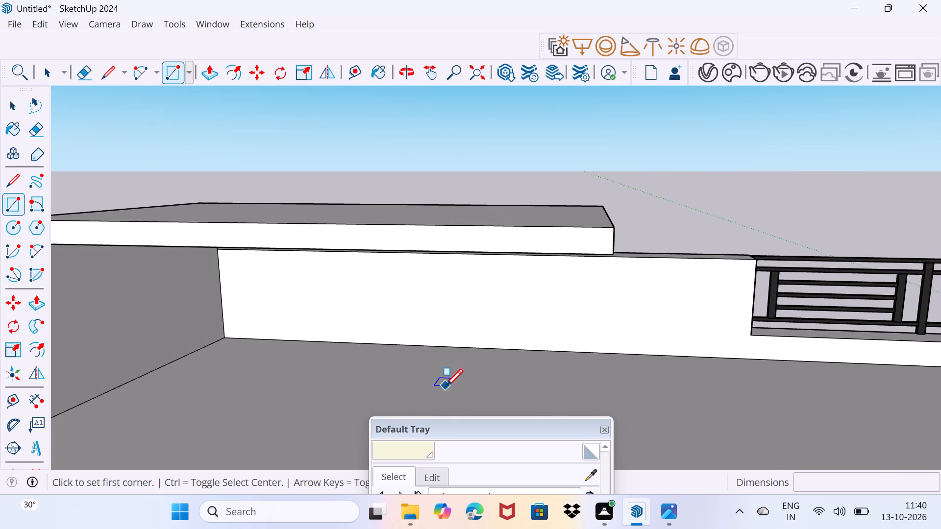
{"action": "scroll", "coordinate": [451, 368], "scroll_direction": "up", "scroll_amount": 3}
{"action": "middle_click_drag", "start_coordinate": [452, 366], "coordinate": [454, 357]}
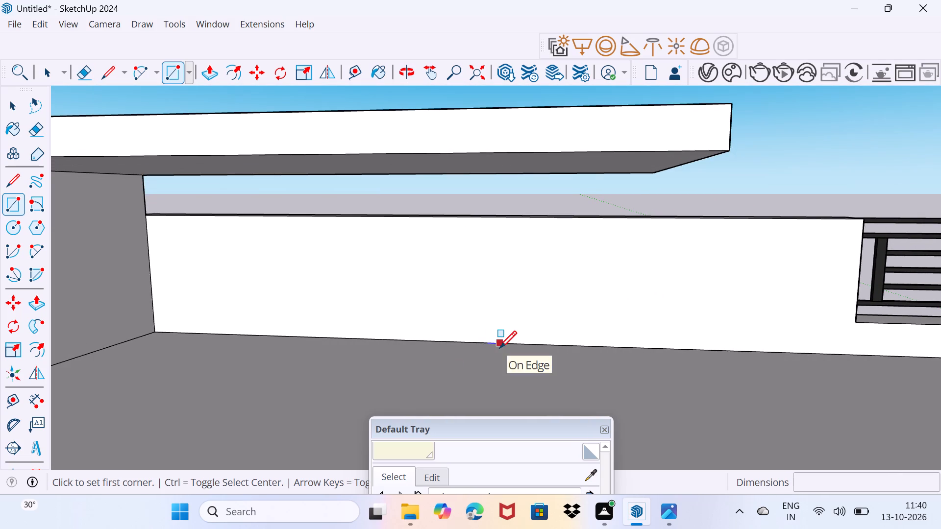
{"action": "left_click_drag", "start_coordinate": [468, 425], "coordinate": [459, 489]}
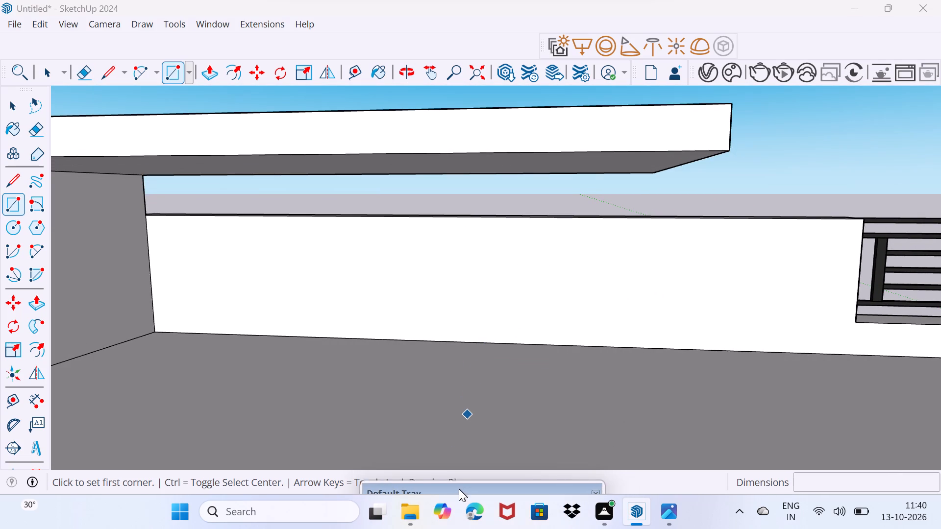
{"action": "left_click_drag", "start_coordinate": [459, 489], "coordinate": [457, 487]}
{"action": "left_click", "coordinate": [487, 344]}
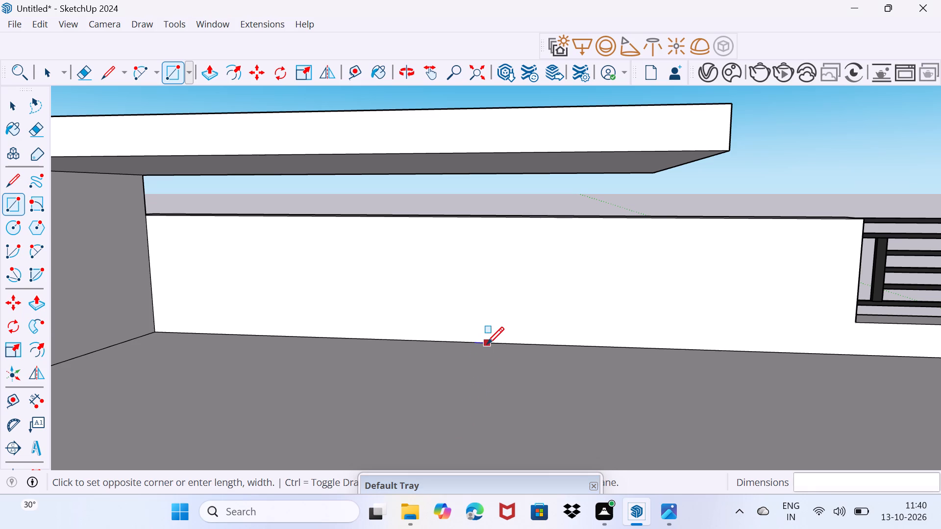
{"action": "left_click", "coordinate": [508, 359]}
{"action": "middle_click_drag", "start_coordinate": [473, 380], "coordinate": [525, 389]}
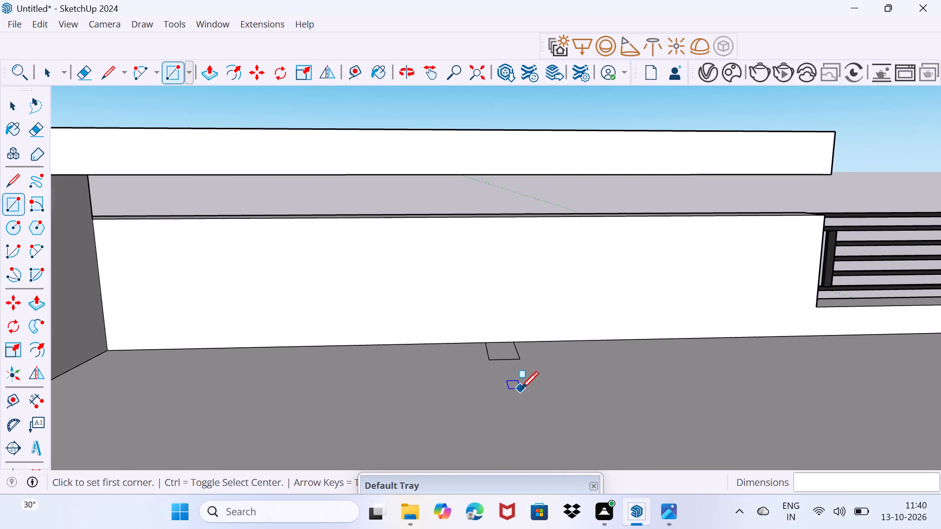
Copy the rectangle's edges about 8' along the parapet toward the side wall, divided by 2 to give two evenly spaced copies.
{"action": "key", "text": "space"}
{"action": "scroll", "coordinate": [499, 372], "scroll_direction": "up", "scroll_amount": 4}
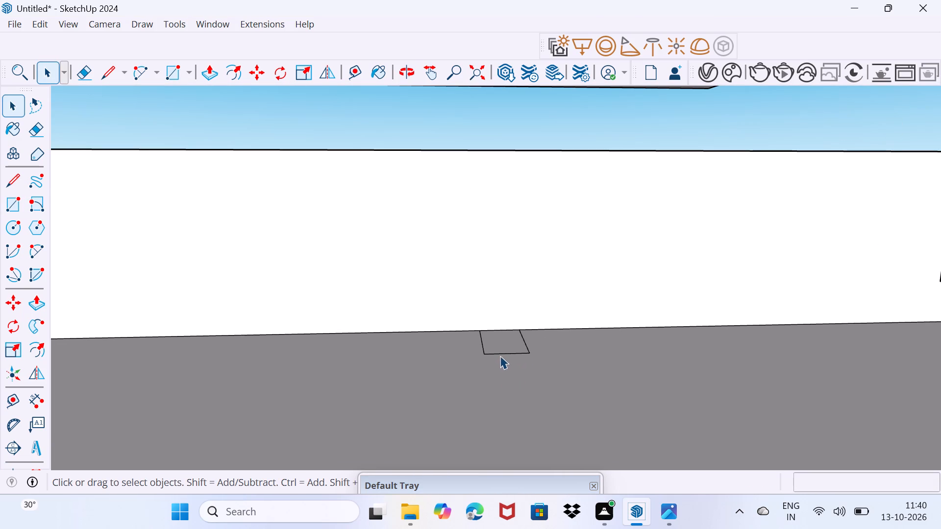
{"action": "left_click", "coordinate": [501, 354]}
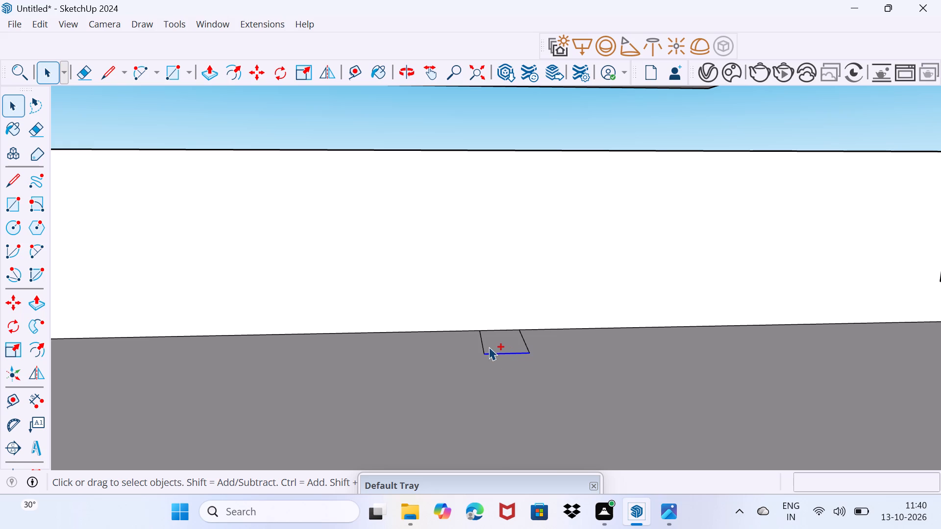
{"action": "left_click", "coordinate": [484, 348], "text": "ctrl"}
{"action": "left_click", "coordinate": [491, 331], "text": "ctrl"}
{"action": "left_click", "coordinate": [525, 341], "text": "ctrl"}
{"action": "key", "text": "m"}
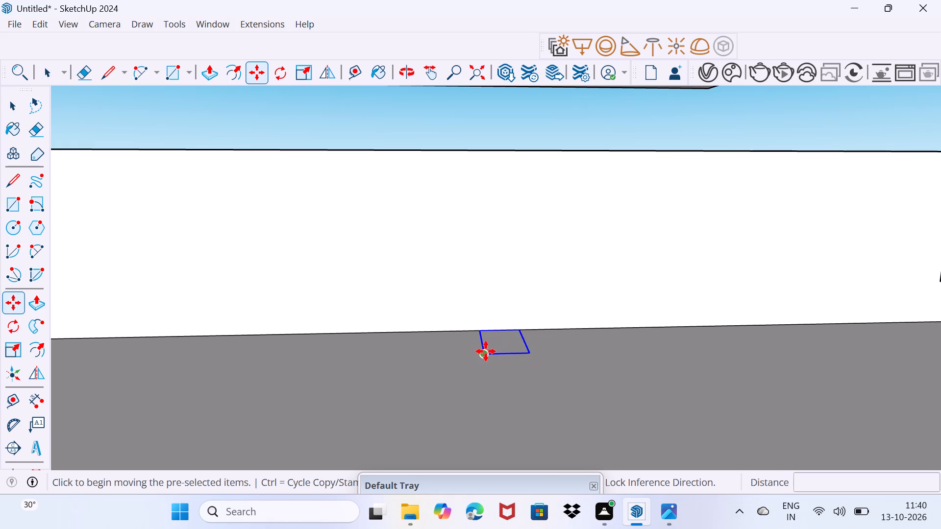
{"action": "left_click", "coordinate": [487, 351]}
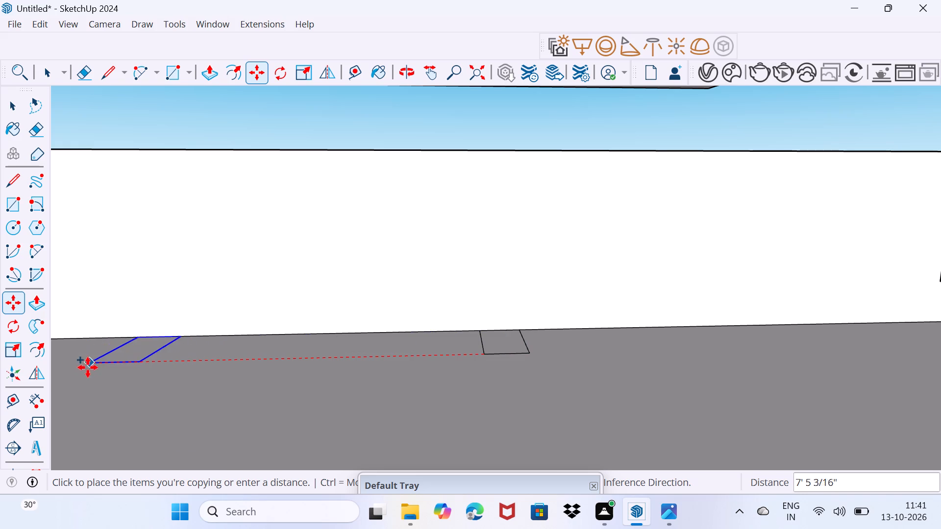
{"action": "left_click", "coordinate": [56, 371]}
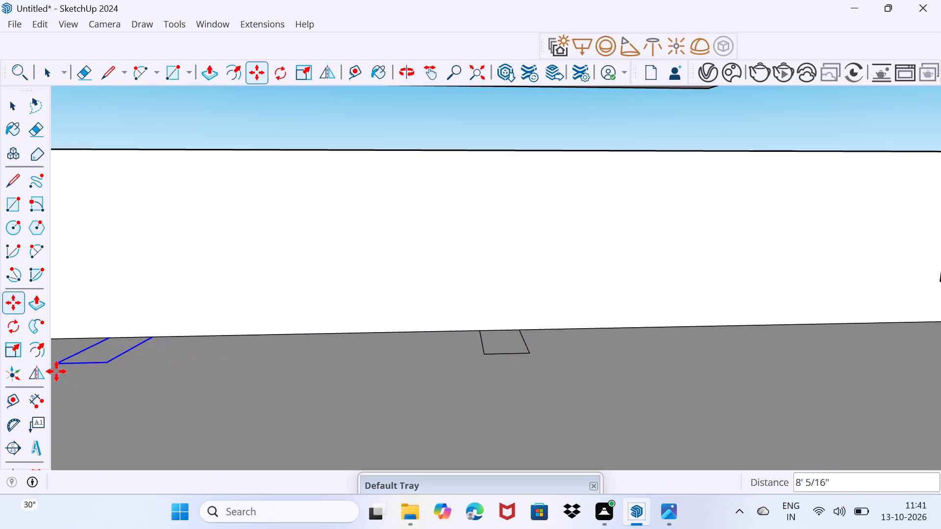
{"action": "type", "text": "/2"}
{"action": "key", "text": "Return"}
{"action": "scroll", "coordinate": [101, 406], "scroll_direction": "down", "scroll_amount": 4}
{"action": "key", "text": "space"}
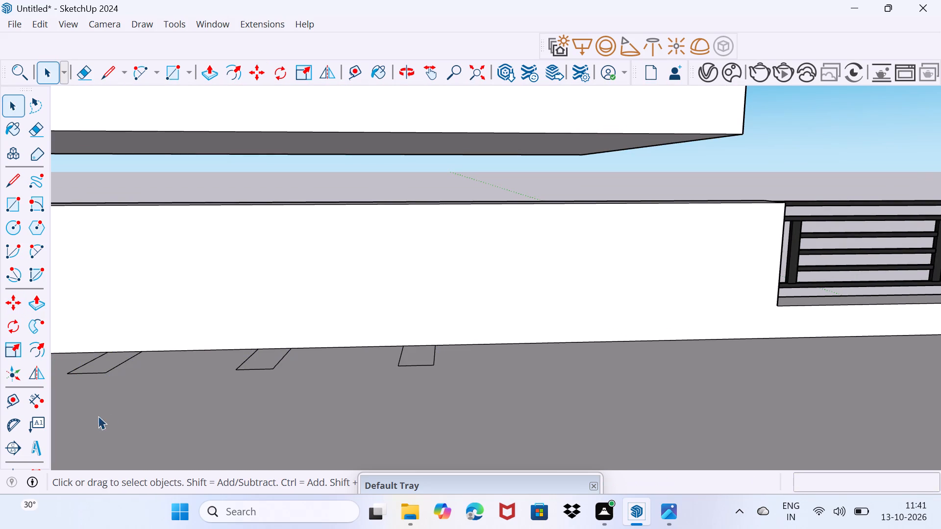
Push/Pull the rectangle nearest the side wall up 5' 4" to the canopy slab's underside as a post.
{"action": "left_click_drag", "start_coordinate": [99, 417], "coordinate": [112, 411]}
{"action": "left_click", "coordinate": [101, 365]}
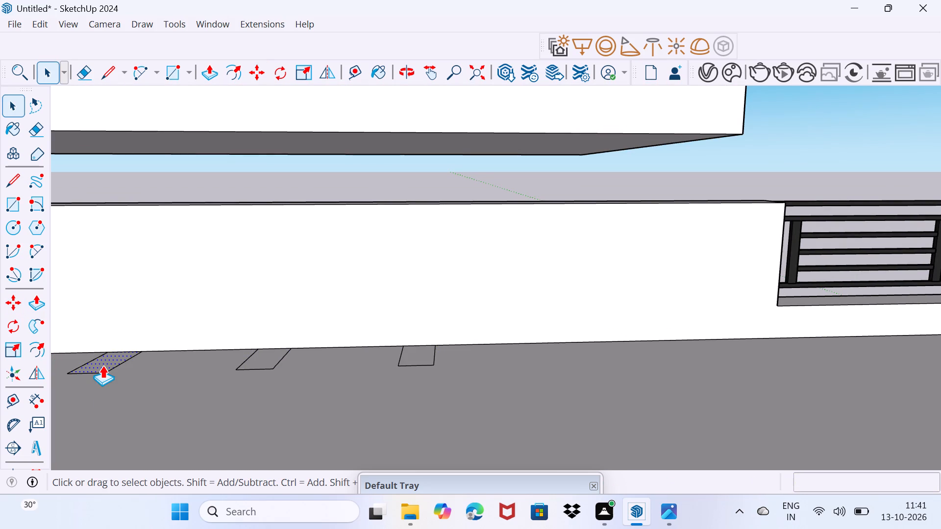
{"action": "key", "text": "p"}
{"action": "left_click", "coordinate": [102, 365]}
{"action": "left_click", "coordinate": [119, 143]}
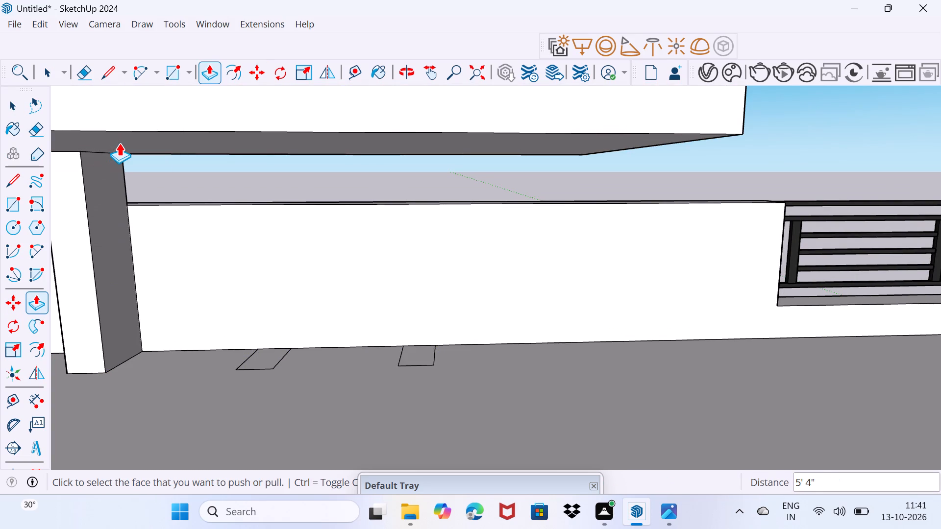
{"action": "key", "text": "space"}
Push/Pull the middle rectangle up through the canopy slab as a second post.
{"action": "left_click", "coordinate": [262, 357]}
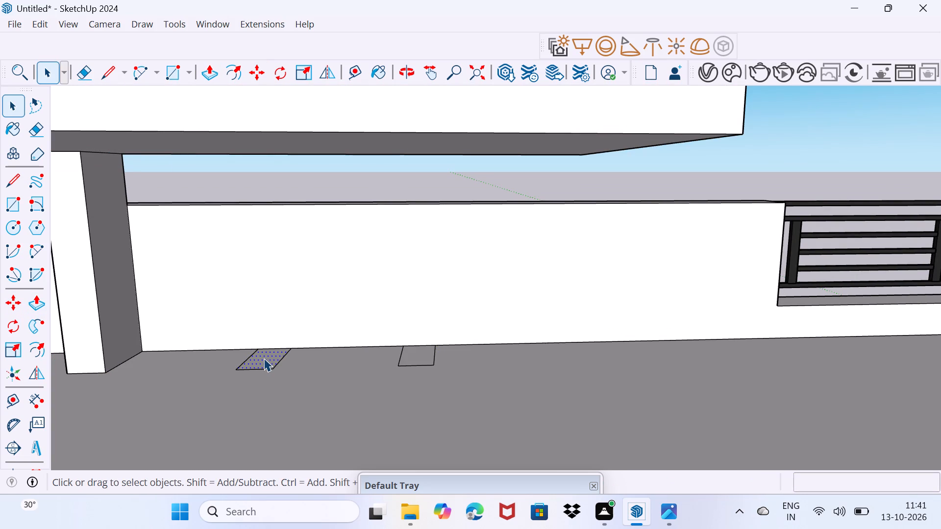
{"action": "key", "text": "p"}
{"action": "left_click", "coordinate": [264, 358]}
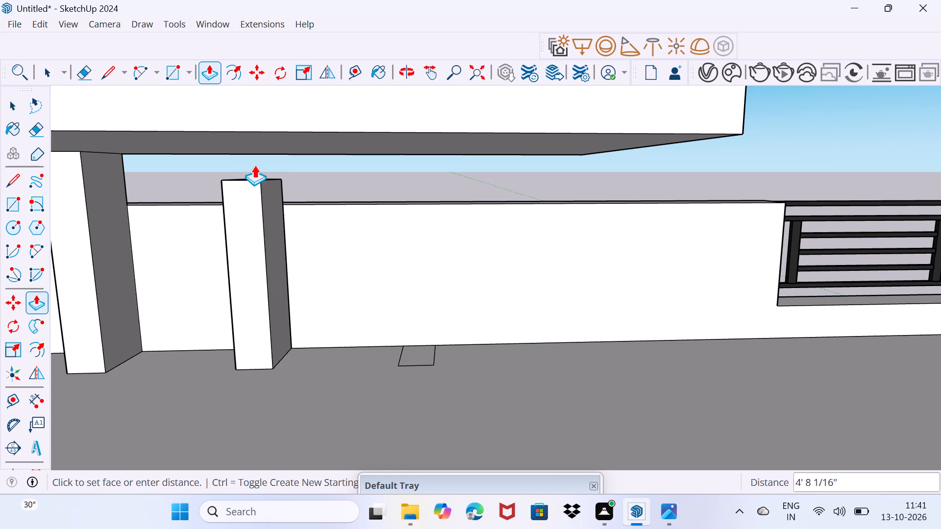
{"action": "left_click", "coordinate": [253, 124]}
{"action": "key", "text": "space"}
{"action": "left_click_drag", "start_coordinate": [260, 336], "coordinate": [268, 328]}
Push/Pull the rectangle farthest from the side wall up about 6' through the canopy slab as the third post.
{"action": "left_click", "coordinate": [412, 351]}
{"action": "key", "text": "p"}
{"action": "left_click", "coordinate": [410, 353]}
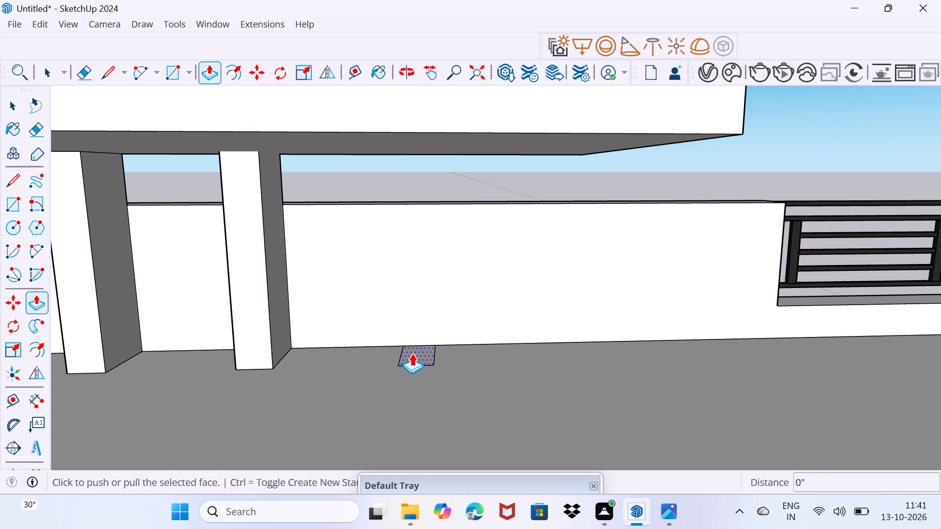
{"action": "left_click", "coordinate": [411, 350]}
{"action": "left_click", "coordinate": [414, 342]}
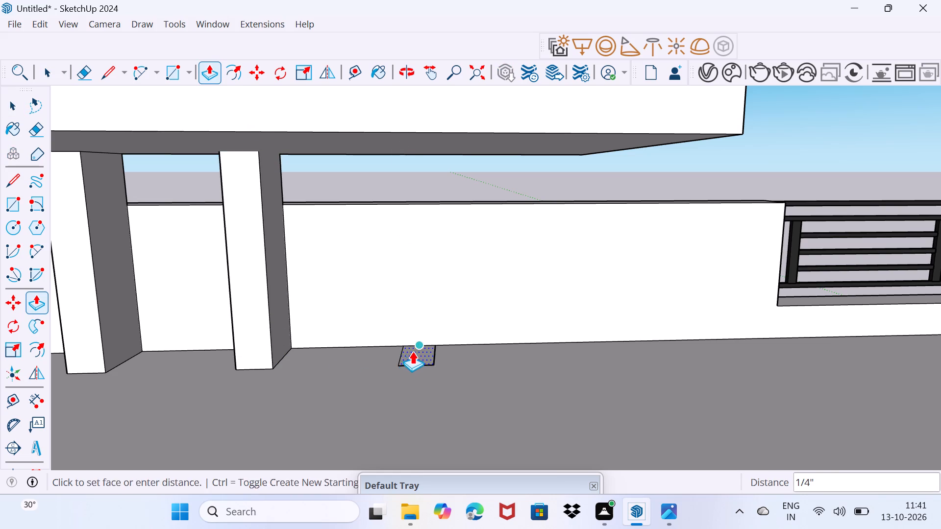
{"action": "left_click_drag", "start_coordinate": [409, 355], "coordinate": [374, 126]}
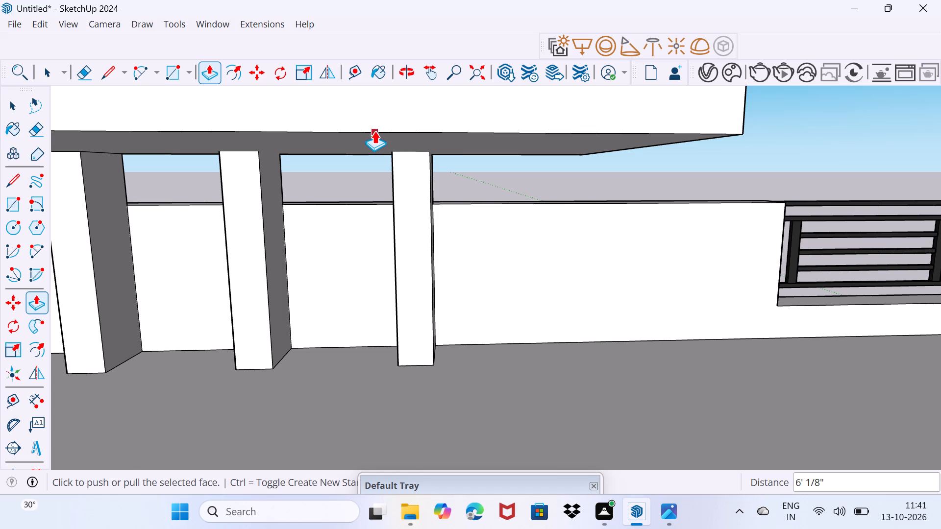
{"action": "key", "text": "space"}
{"action": "left_click_drag", "start_coordinate": [373, 206], "coordinate": [377, 197]}
{"action": "scroll", "coordinate": [393, 244], "scroll_direction": "down", "scroll_amount": 12}
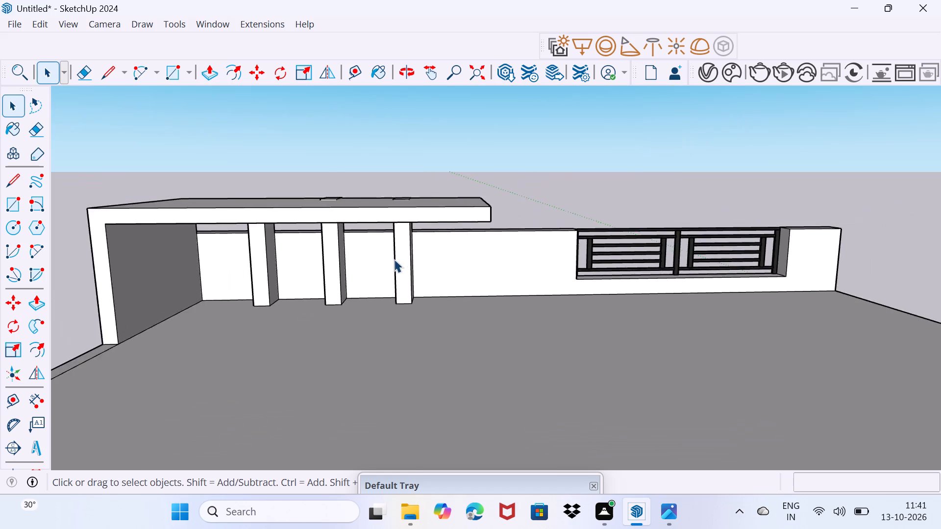
Push the tops of the two protruding posts down flush with the canopy slab's top face.
{"action": "scroll", "coordinate": [394, 259], "scroll_direction": "down", "scroll_amount": 1}
{"action": "middle_click_drag", "start_coordinate": [457, 300], "coordinate": [529, 470]}
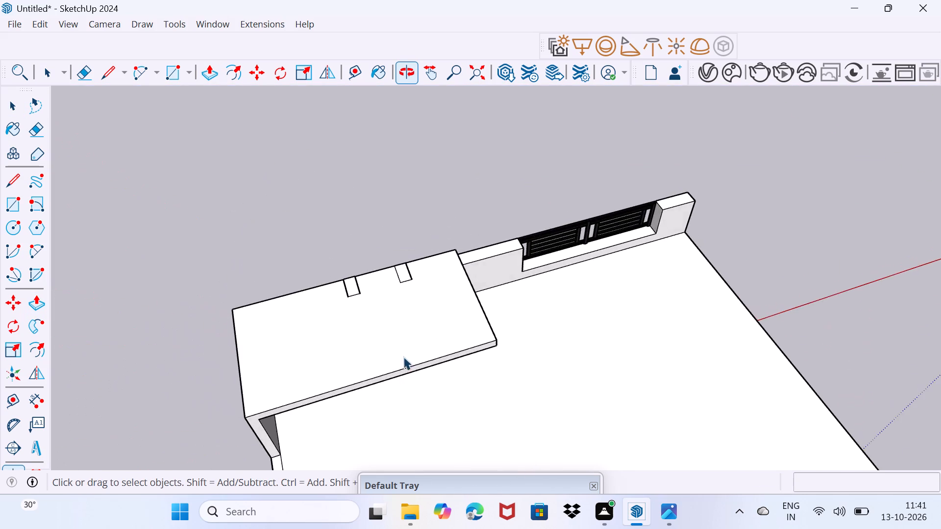
{"action": "scroll", "coordinate": [403, 286], "scroll_direction": "up", "scroll_amount": 4}
{"action": "left_click", "coordinate": [402, 275]}
{"action": "key", "text": "p"}
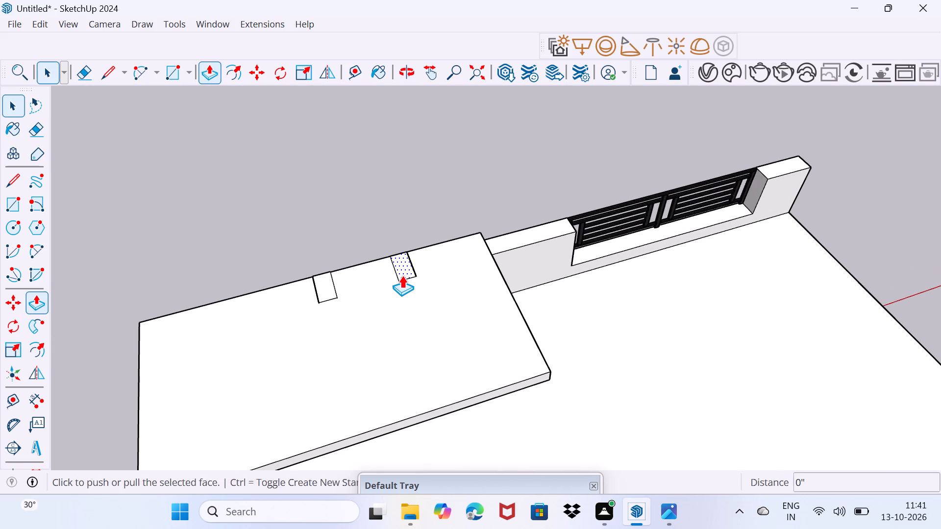
{"action": "left_click", "coordinate": [402, 275]}
{"action": "left_click", "coordinate": [402, 282]}
{"action": "key", "text": "space"}
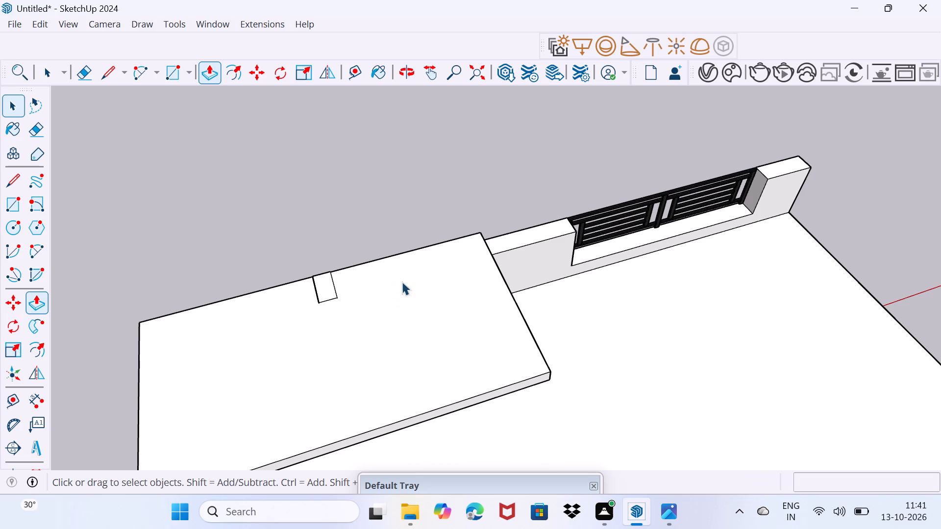
{"action": "left_click", "coordinate": [320, 295]}
{"action": "key", "text": "p"}
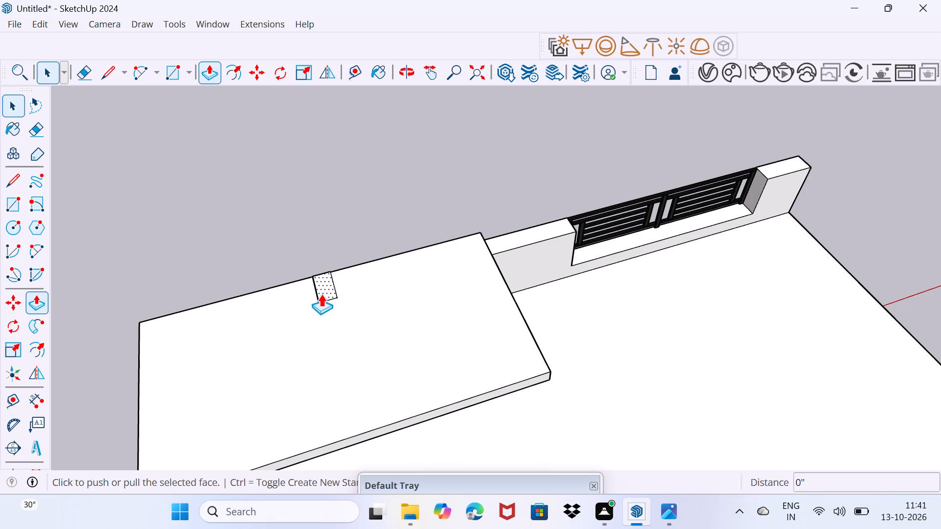
{"action": "left_click", "coordinate": [321, 294]}
{"action": "left_click", "coordinate": [321, 297]}
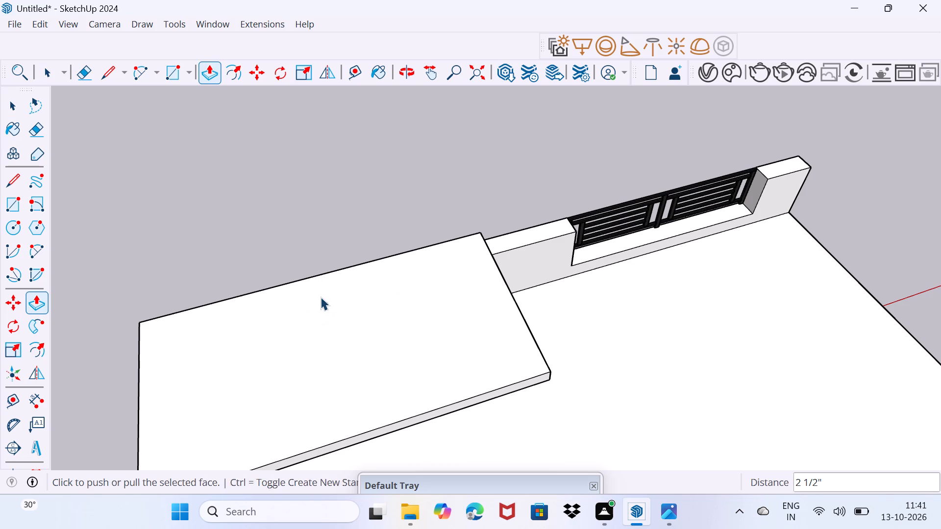
{"action": "key", "text": "space"}
{"action": "left_click_drag", "start_coordinate": [314, 348], "coordinate": [324, 336]}
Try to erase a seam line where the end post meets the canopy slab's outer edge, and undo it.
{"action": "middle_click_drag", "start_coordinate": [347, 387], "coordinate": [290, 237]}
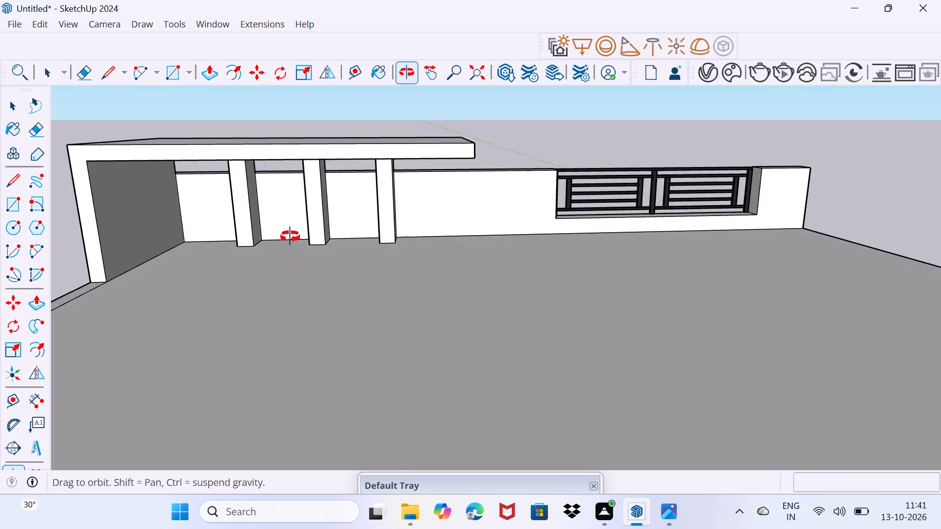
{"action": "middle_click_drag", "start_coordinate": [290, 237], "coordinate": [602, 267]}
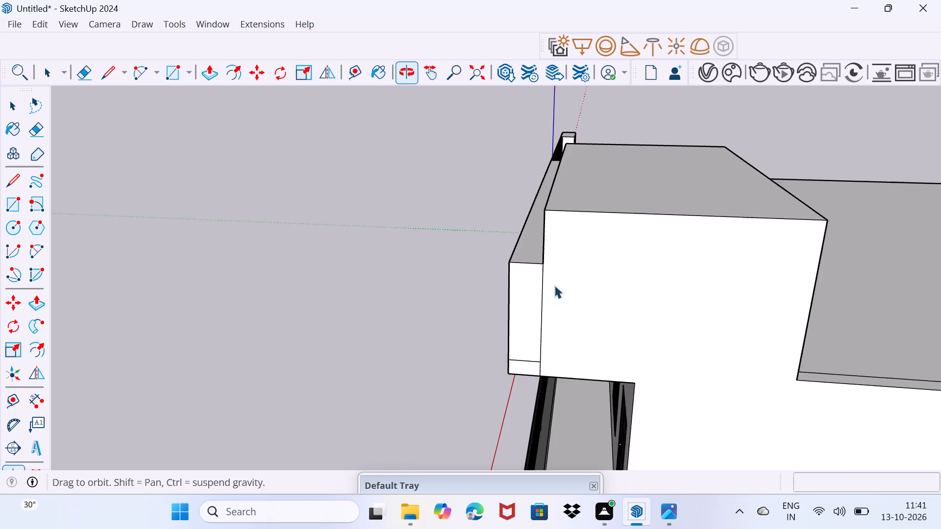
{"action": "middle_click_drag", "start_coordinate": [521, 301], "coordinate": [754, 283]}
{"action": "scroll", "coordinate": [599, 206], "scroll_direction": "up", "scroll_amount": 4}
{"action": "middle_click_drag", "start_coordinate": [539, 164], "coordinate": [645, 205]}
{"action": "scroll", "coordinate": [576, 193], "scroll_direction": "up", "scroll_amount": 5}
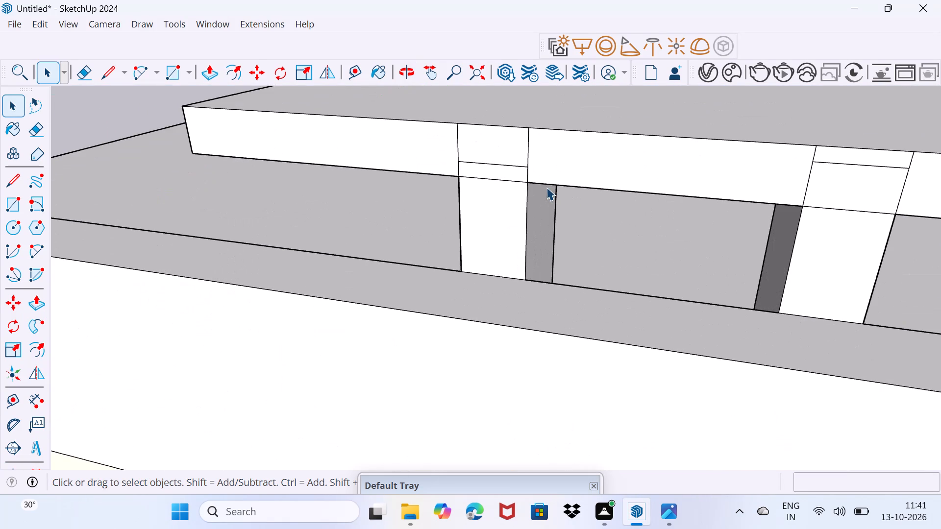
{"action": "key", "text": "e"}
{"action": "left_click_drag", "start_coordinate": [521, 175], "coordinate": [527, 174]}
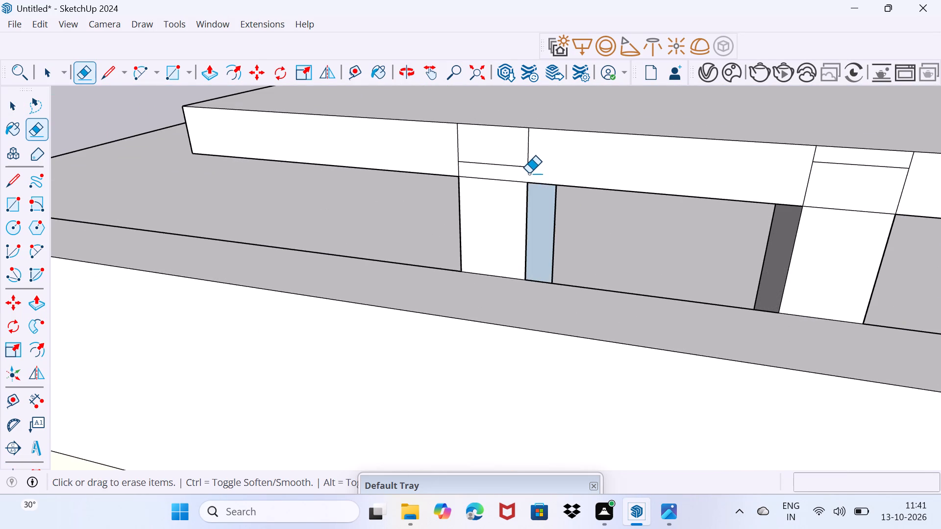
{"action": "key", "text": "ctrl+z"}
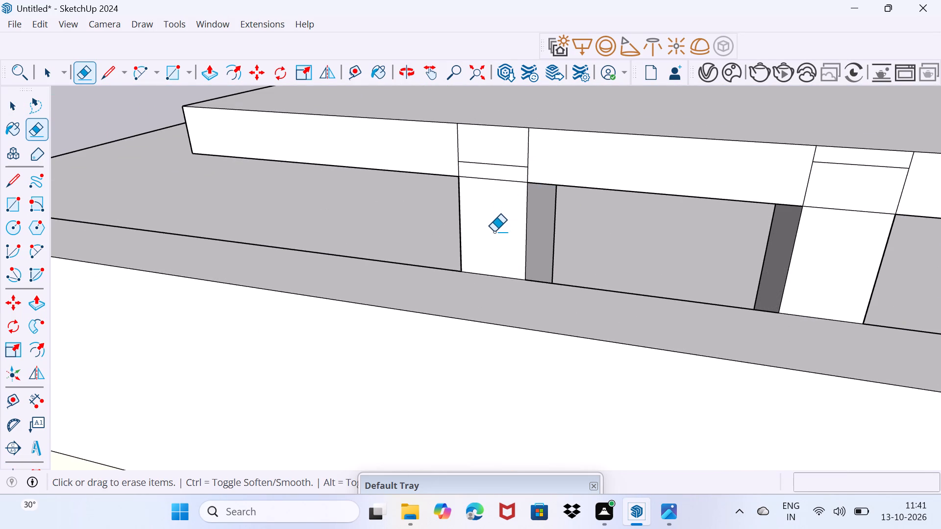
Push the end post's outer face below the canopy slab inward about 1 5/16".
{"action": "key", "text": "space"}
{"action": "type", "text": "p"}
{"action": "left_click", "coordinate": [491, 228]}
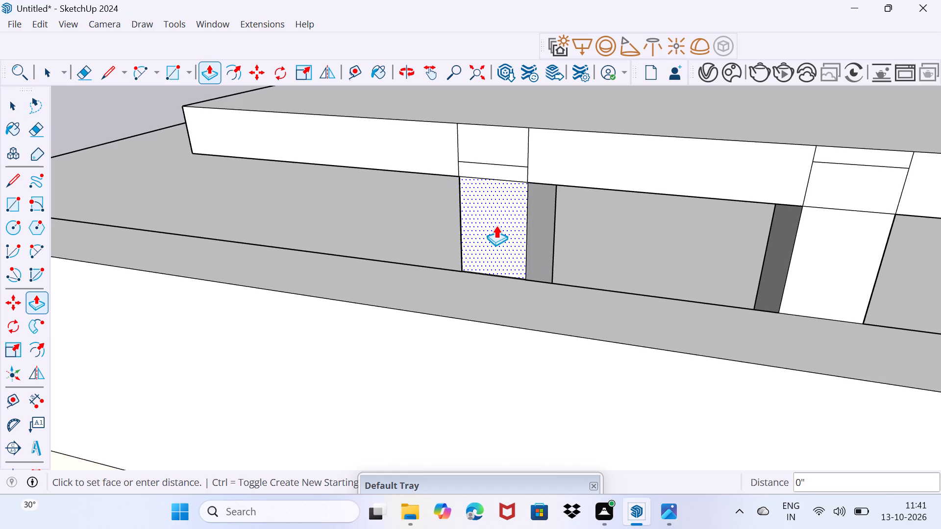
{"action": "left_click", "coordinate": [495, 226]}
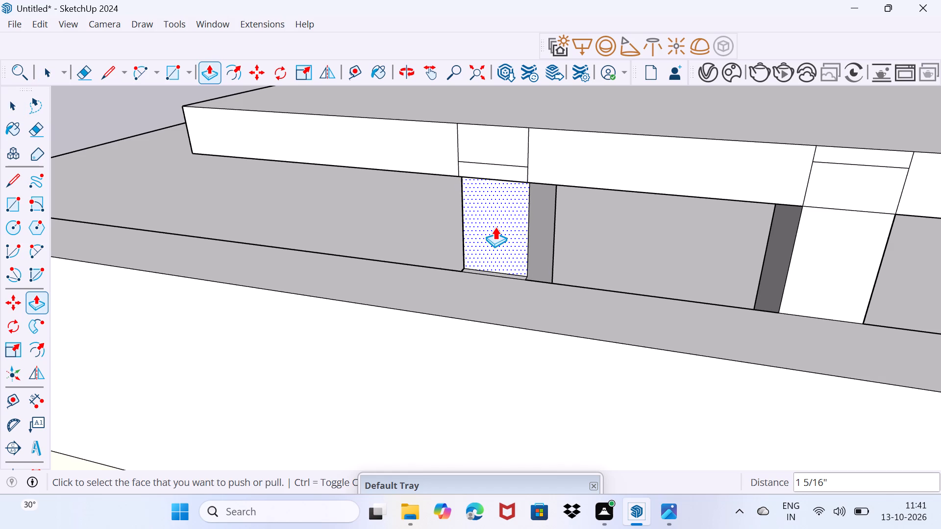
{"action": "key", "text": "space"}
{"action": "scroll", "coordinate": [485, 227], "scroll_direction": "up", "scroll_amount": 1}
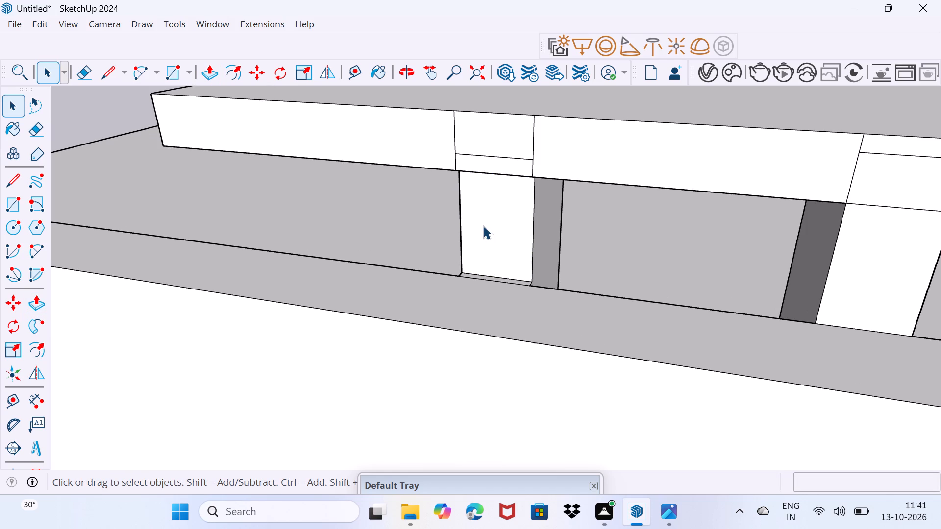
Erase the upper vertical seam segment farthest from the side wall on the canopy slab's outer edge, above the end post.
{"action": "key", "text": "e"}
{"action": "left_click_drag", "start_coordinate": [449, 141], "coordinate": [462, 141]}
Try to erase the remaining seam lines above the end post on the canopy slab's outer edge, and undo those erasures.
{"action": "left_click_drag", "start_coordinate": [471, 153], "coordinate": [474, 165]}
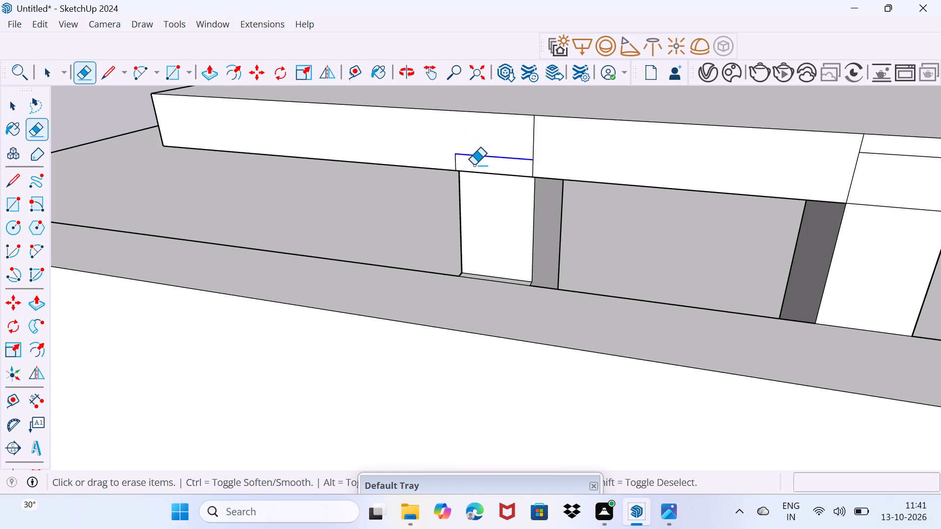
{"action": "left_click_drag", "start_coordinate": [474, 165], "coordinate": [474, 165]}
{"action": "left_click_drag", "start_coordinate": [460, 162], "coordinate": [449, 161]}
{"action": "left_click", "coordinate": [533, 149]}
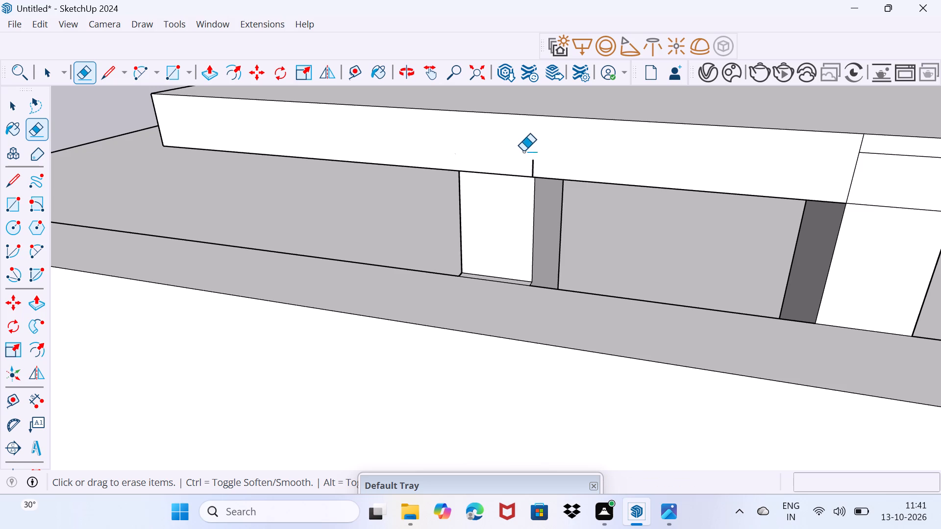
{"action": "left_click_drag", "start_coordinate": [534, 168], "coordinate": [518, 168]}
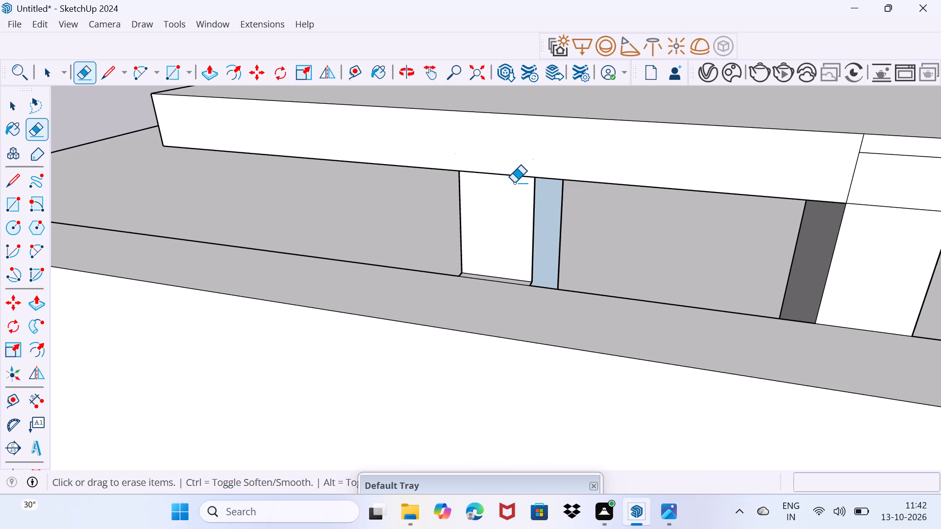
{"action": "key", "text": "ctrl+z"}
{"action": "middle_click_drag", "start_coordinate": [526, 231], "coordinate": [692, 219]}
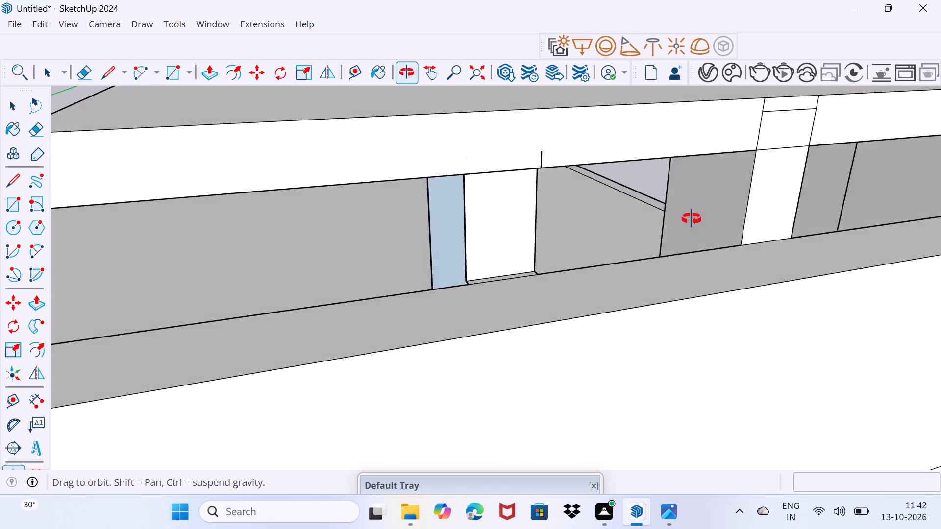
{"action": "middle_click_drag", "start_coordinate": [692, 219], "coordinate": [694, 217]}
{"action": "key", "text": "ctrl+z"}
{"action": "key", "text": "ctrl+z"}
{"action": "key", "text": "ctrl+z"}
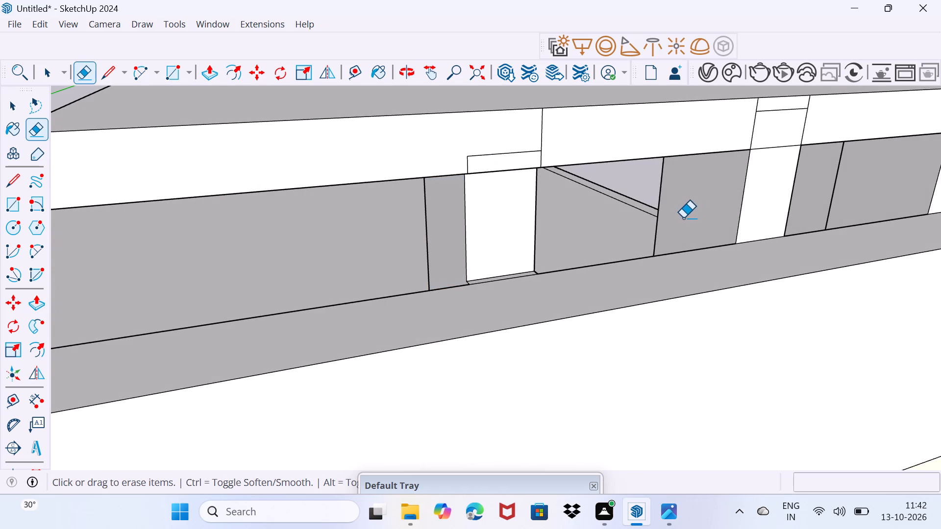
Draw a vertical line about 29' tall up the central wall, from its bottom edge to its top, close to the slatted balconies' side.
{"action": "scroll", "coordinate": [600, 204], "scroll_direction": "down", "scroll_amount": 3}
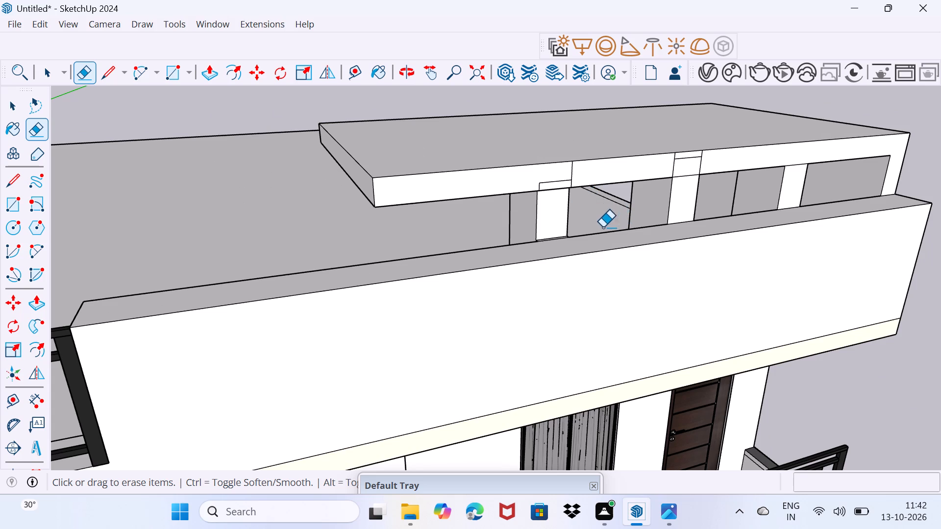
{"action": "key", "text": "space"}
{"action": "scroll", "coordinate": [588, 280], "scroll_direction": "down", "scroll_amount": 8}
{"action": "middle_click_drag", "start_coordinate": [583, 336], "coordinate": [418, 310]}
{"action": "scroll", "coordinate": [418, 310], "scroll_direction": "down", "scroll_amount": 2}
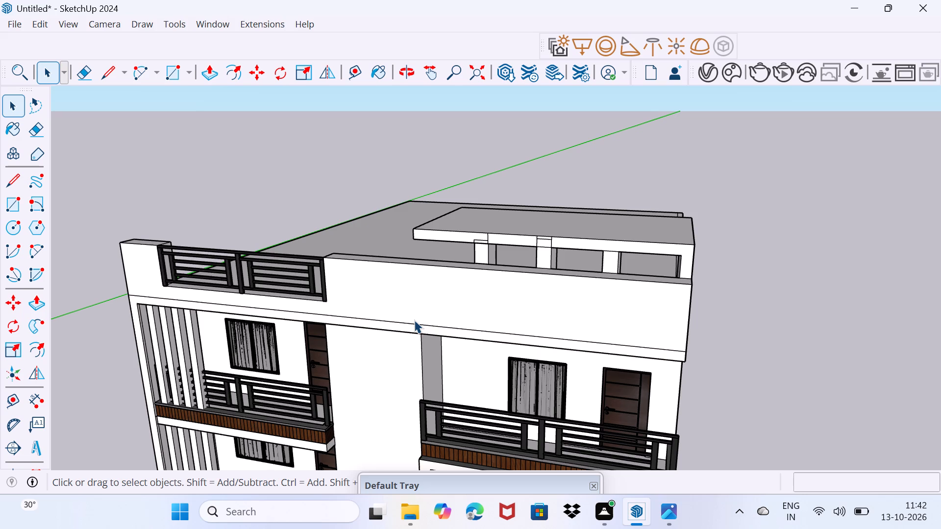
{"action": "scroll", "coordinate": [405, 330], "scroll_direction": "down", "scroll_amount": 4}
{"action": "middle_click_drag", "start_coordinate": [365, 445], "coordinate": [373, 300]}
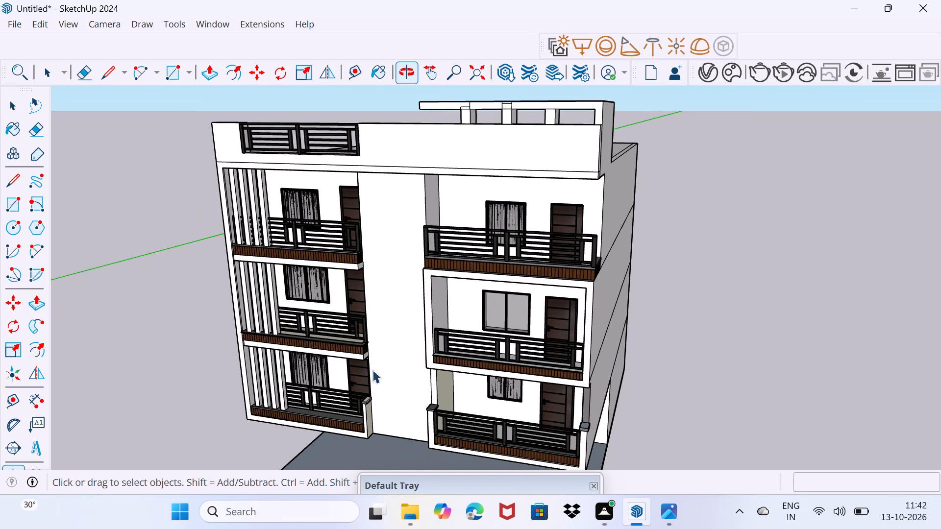
{"action": "scroll", "coordinate": [371, 425], "scroll_direction": "up", "scroll_amount": 4}
{"action": "middle_click_drag", "start_coordinate": [372, 425], "coordinate": [408, 414]}
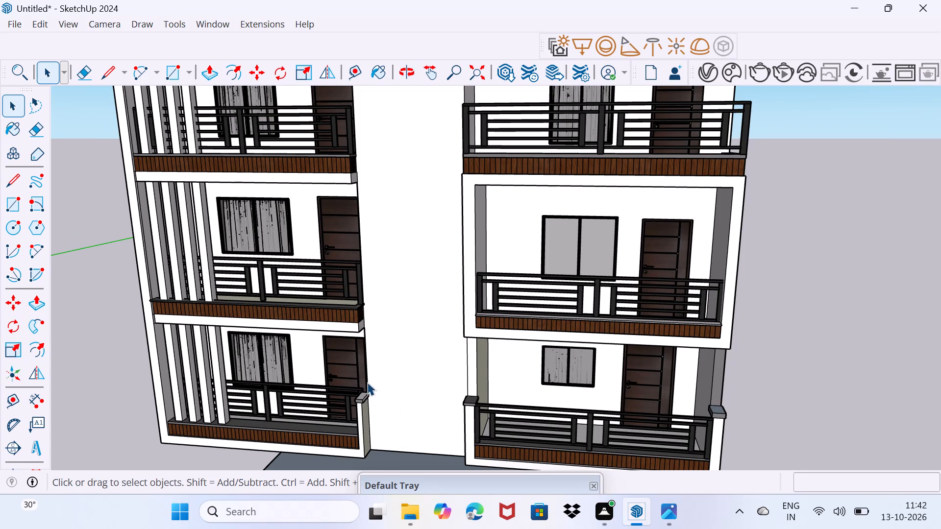
{"action": "left_click", "coordinate": [367, 379]}
{"action": "key", "text": "l"}
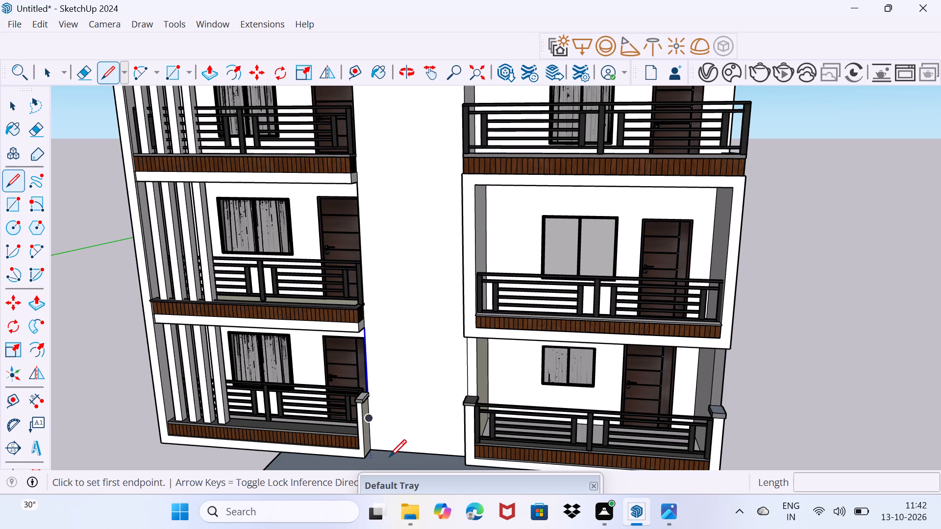
{"action": "scroll", "coordinate": [385, 455], "scroll_direction": "up", "scroll_amount": 4}
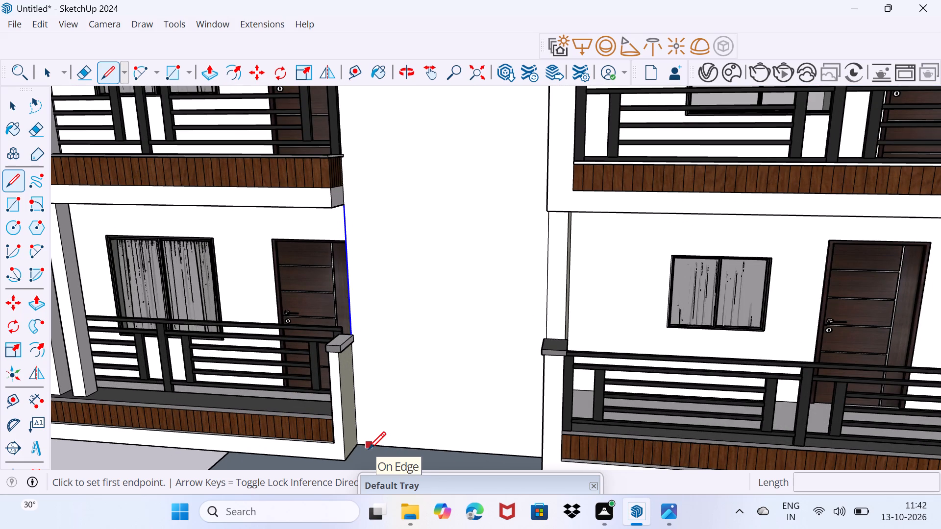
{"action": "left_click", "coordinate": [369, 449]}
{"action": "scroll", "coordinate": [373, 235], "scroll_direction": "down", "scroll_amount": 3}
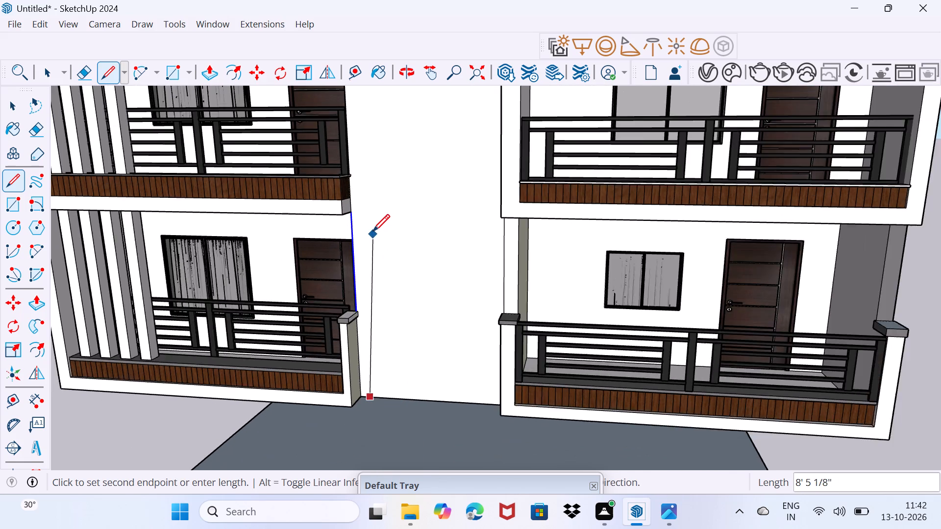
{"action": "scroll", "coordinate": [372, 230], "scroll_direction": "down", "scroll_amount": 3}
{"action": "middle_click_drag", "start_coordinate": [370, 196], "coordinate": [370, 234], "text": "shift"}
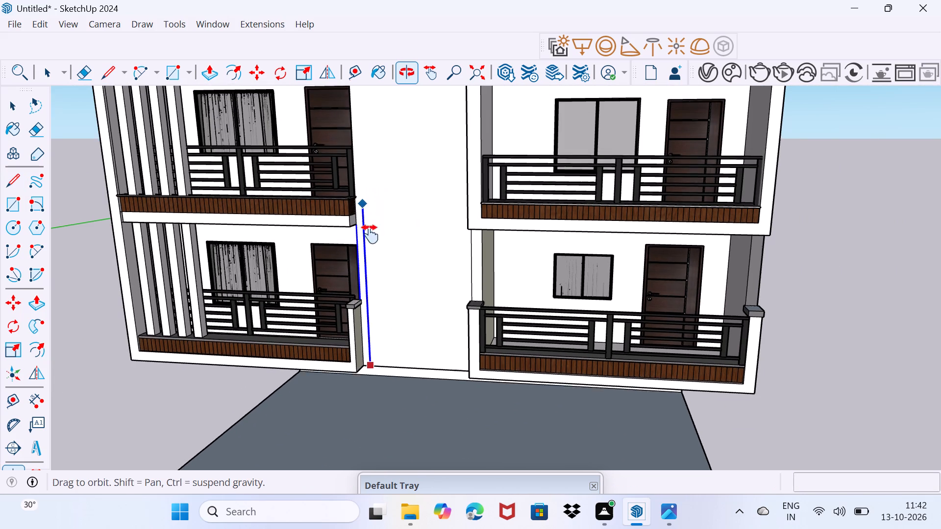
{"action": "middle_click_drag", "start_coordinate": [370, 234], "coordinate": [350, 476], "text": "shift"}
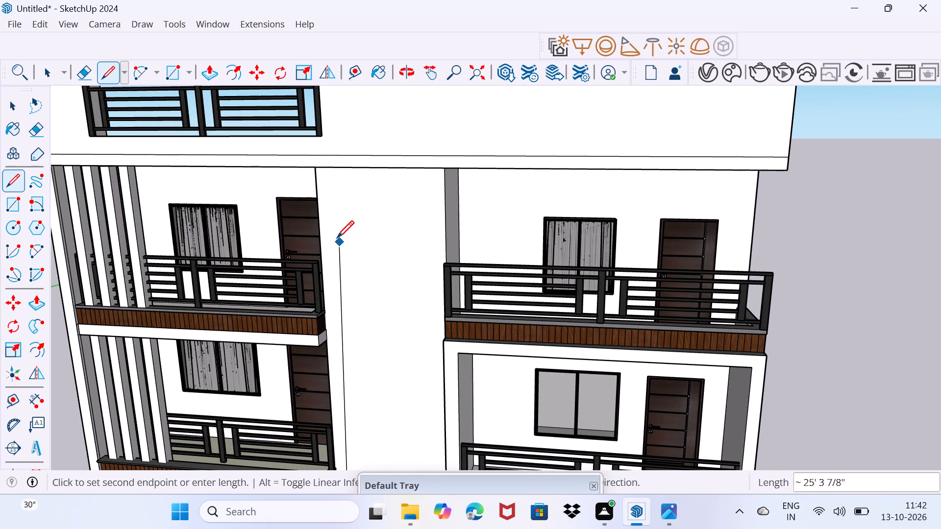
{"action": "scroll", "coordinate": [336, 235], "scroll_direction": "up", "scroll_amount": 7}
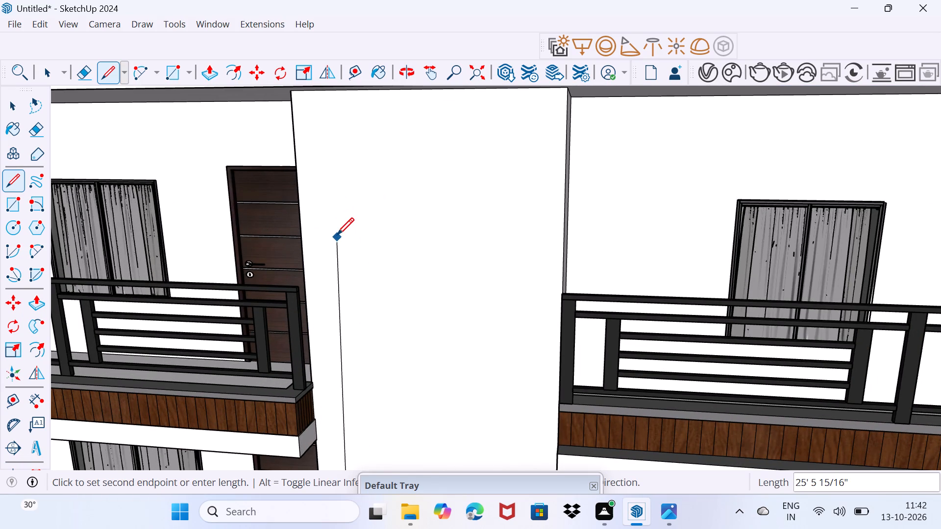
{"action": "middle_click_drag", "start_coordinate": [323, 208], "coordinate": [323, 208]}
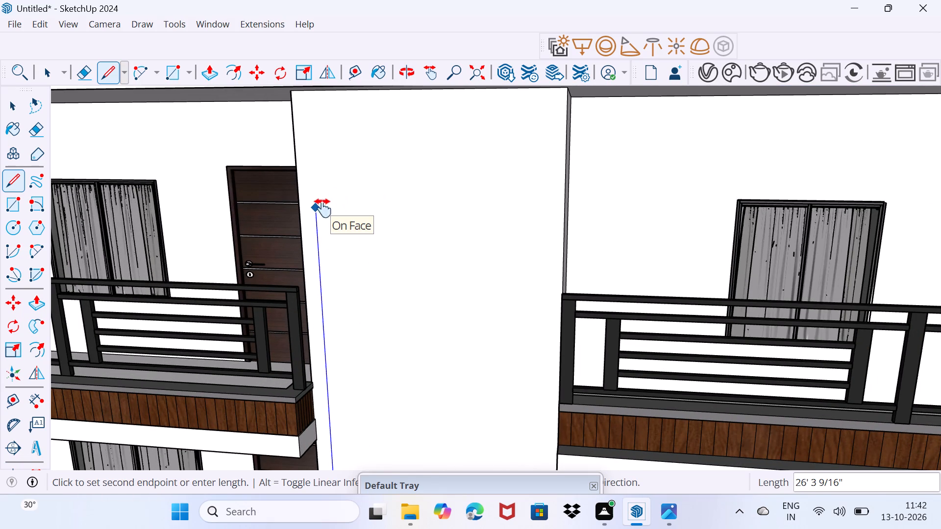
{"action": "middle_click_drag", "start_coordinate": [323, 208], "coordinate": [327, 396]}
{"action": "middle_click_drag", "start_coordinate": [327, 396], "coordinate": [328, 361]}
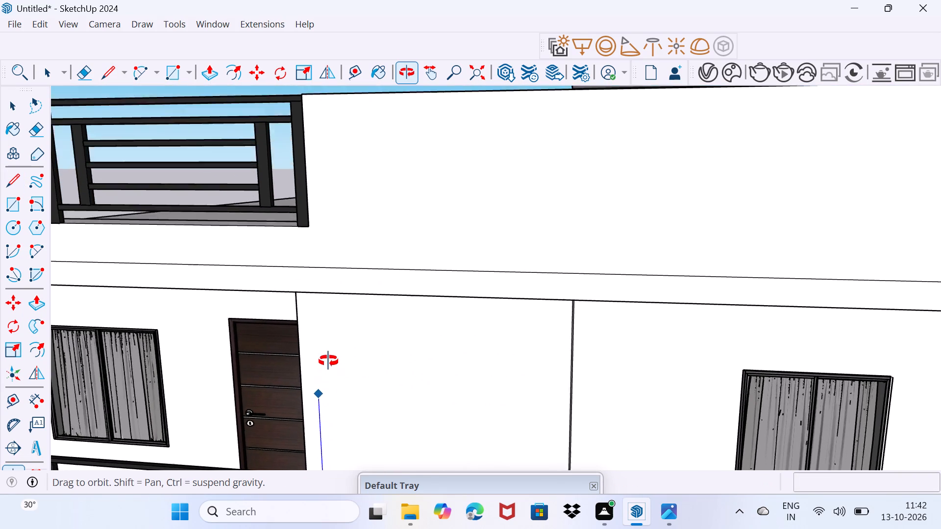
{"action": "middle_click_drag", "start_coordinate": [328, 361], "coordinate": [331, 295]}
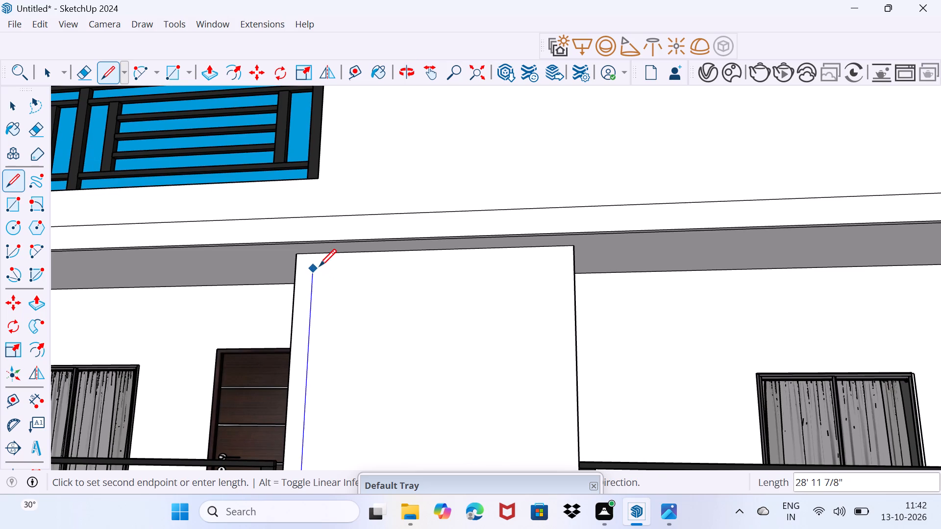
{"action": "left_click", "coordinate": [317, 256]}
{"action": "key", "text": "space"}
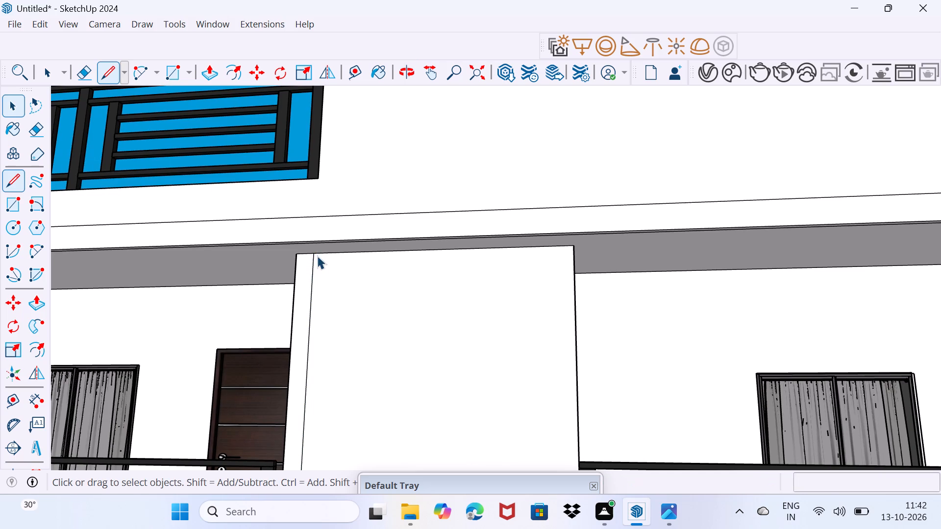
Copy the full-height vertical line 8" across the central wall, away from the slatted balconies.
{"action": "scroll", "coordinate": [317, 265], "scroll_direction": "down", "scroll_amount": 20}
{"action": "scroll", "coordinate": [317, 265], "scroll_direction": "down", "scroll_amount": 1}
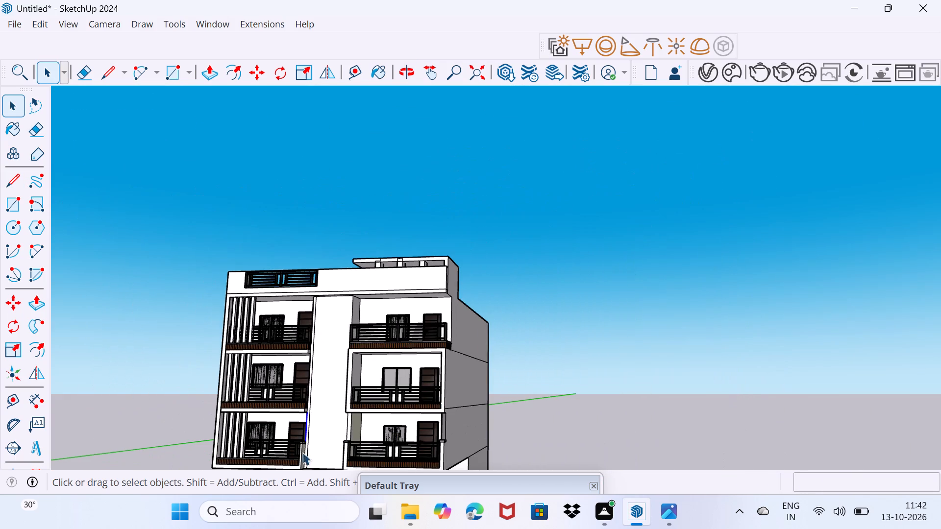
{"action": "scroll", "coordinate": [290, 480], "scroll_direction": "up", "scroll_amount": 4}
{"action": "left_click_drag", "start_coordinate": [312, 443], "coordinate": [328, 424]}
{"action": "scroll", "coordinate": [306, 451], "scroll_direction": "up", "scroll_amount": 4}
{"action": "middle_click_drag", "start_coordinate": [309, 450], "coordinate": [311, 442], "text": "shift"}
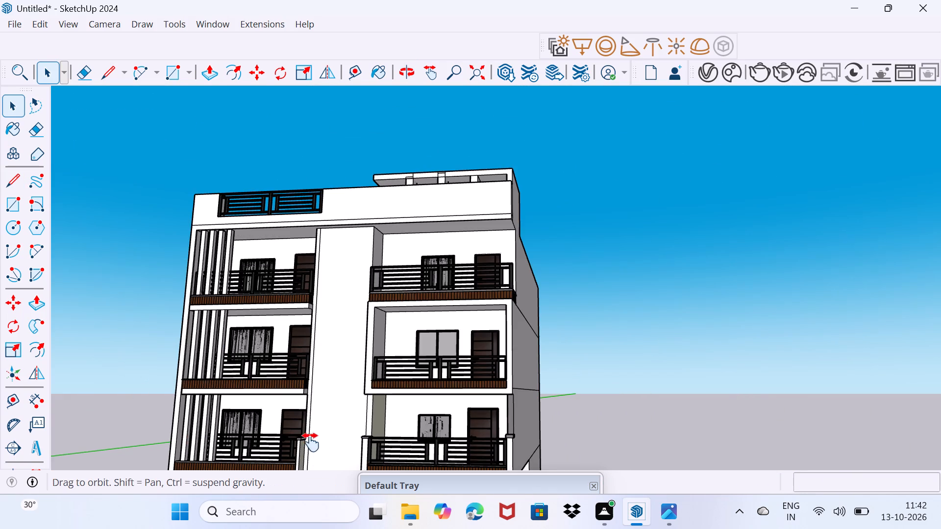
{"action": "middle_click_drag", "start_coordinate": [311, 442], "coordinate": [303, 321], "text": "shift"}
{"action": "middle_click_drag", "start_coordinate": [307, 380], "coordinate": [385, 478]}
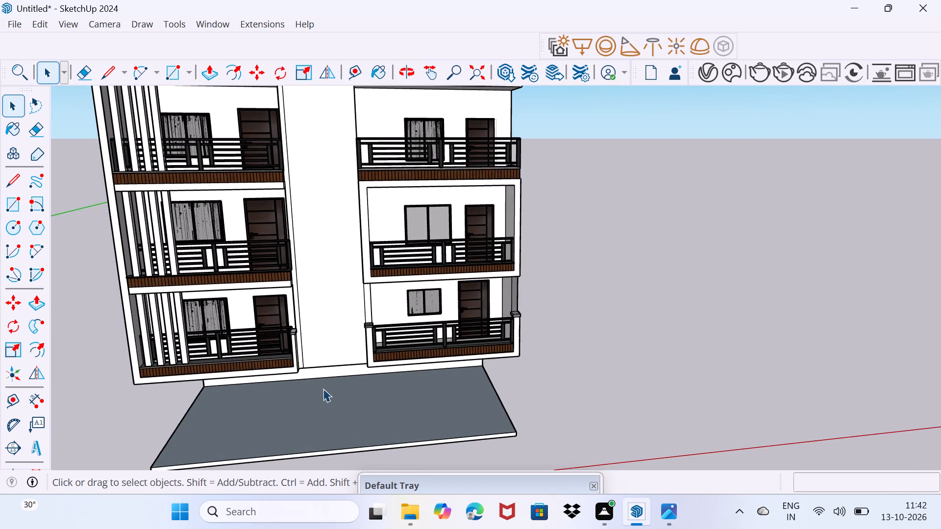
{"action": "scroll", "coordinate": [319, 383], "scroll_direction": "up", "scroll_amount": 4}
{"action": "left_click", "coordinate": [295, 354]}
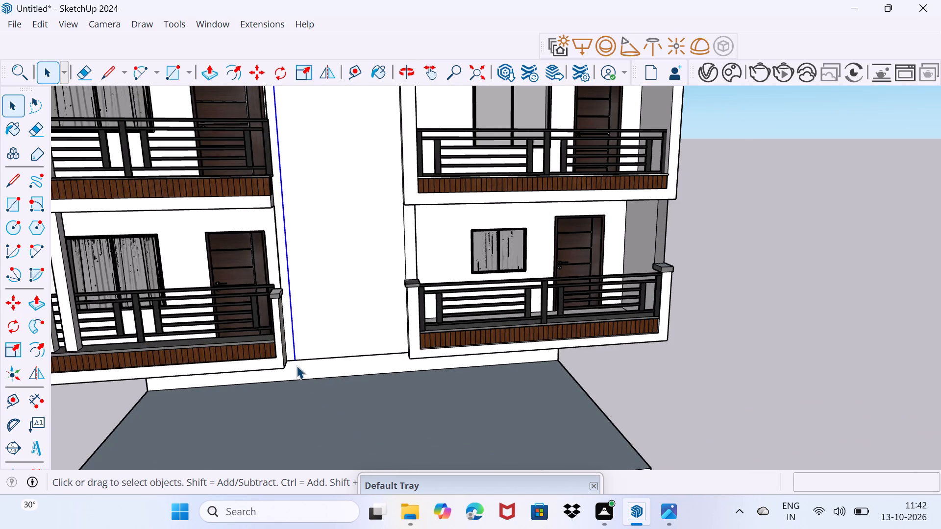
{"action": "scroll", "coordinate": [297, 365], "scroll_direction": "up", "scroll_amount": 1}
{"action": "key", "text": "m"}
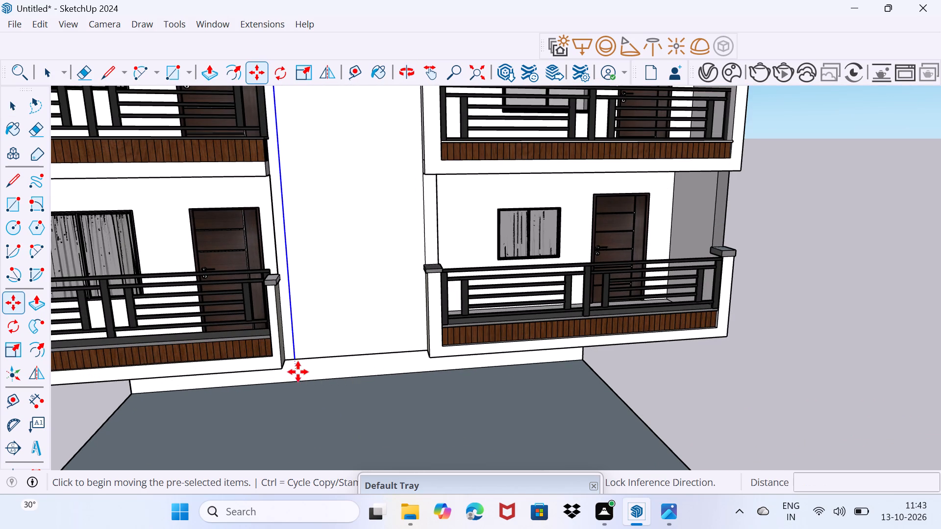
{"action": "left_click", "coordinate": [297, 361]}
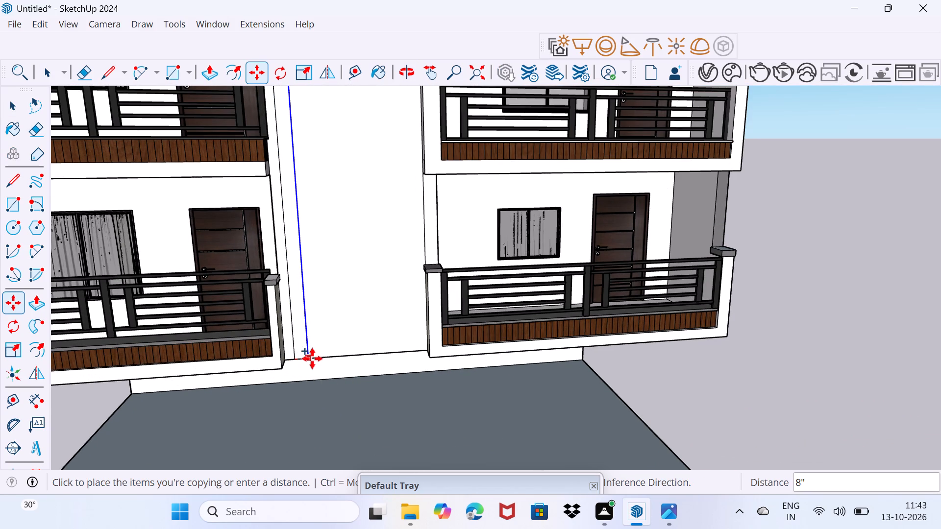
{"action": "key", "text": "8"}
{"action": "key", "text": "shift+quotedbl"}
{"action": "key", "text": "Return"}
{"action": "key", "text": "space"}
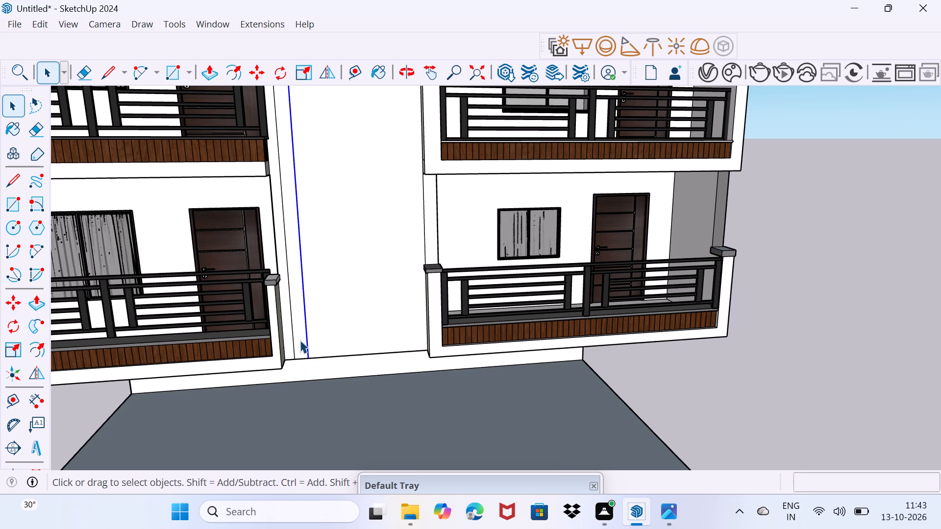
{"action": "left_click_drag", "start_coordinate": [335, 325], "coordinate": [343, 313]}
Copy the second vertical line about 5' 5 5/8" along the central wall's bottom edge, close to its opposite side.
{"action": "scroll", "coordinate": [394, 340], "scroll_direction": "up", "scroll_amount": 2}
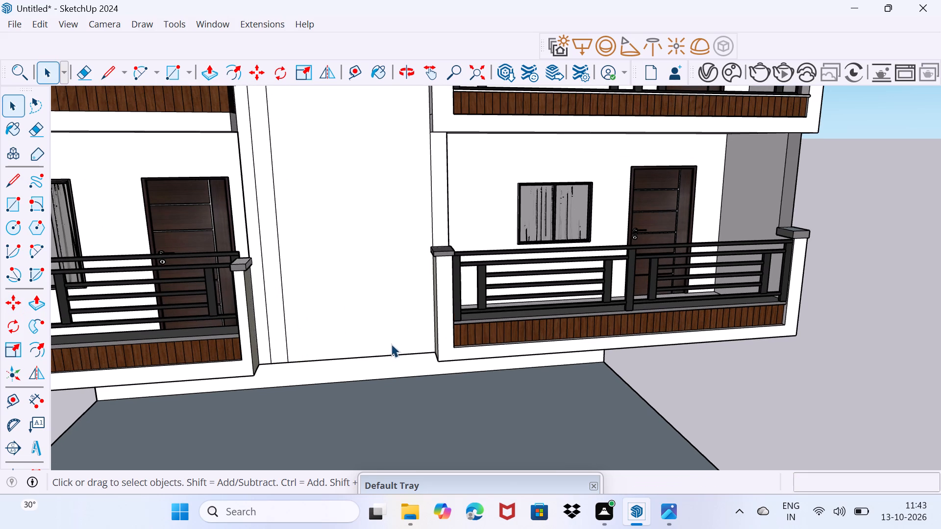
{"action": "scroll", "coordinate": [289, 362], "scroll_direction": "up", "scroll_amount": 3}
{"action": "scroll", "coordinate": [289, 362], "scroll_direction": "down", "scroll_amount": 2}
{"action": "left_click", "coordinate": [287, 356]}
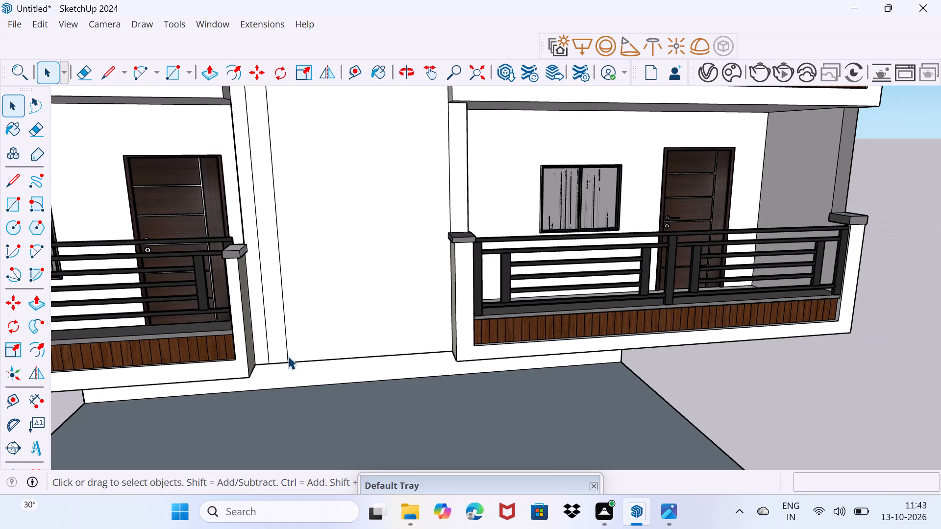
{"action": "key", "text": "m"}
{"action": "left_click", "coordinate": [287, 362]}
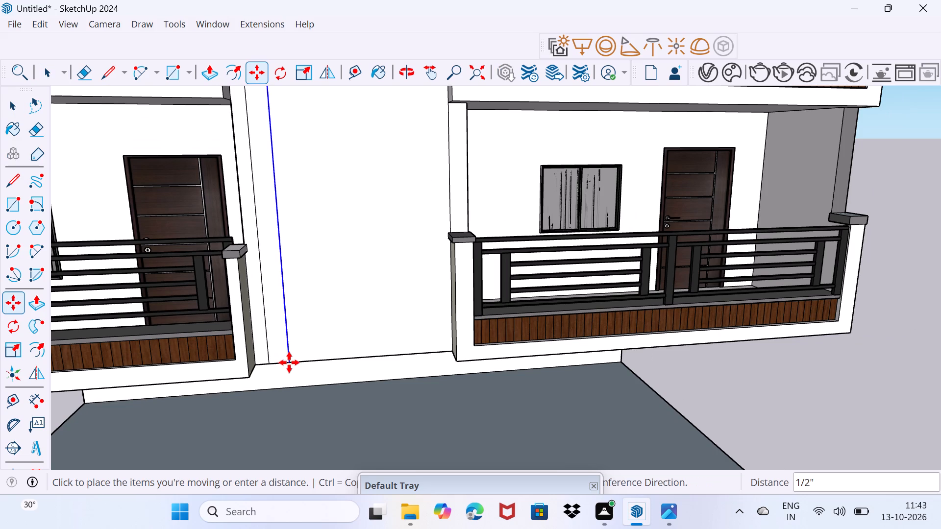
{"action": "left_click", "coordinate": [435, 345]}
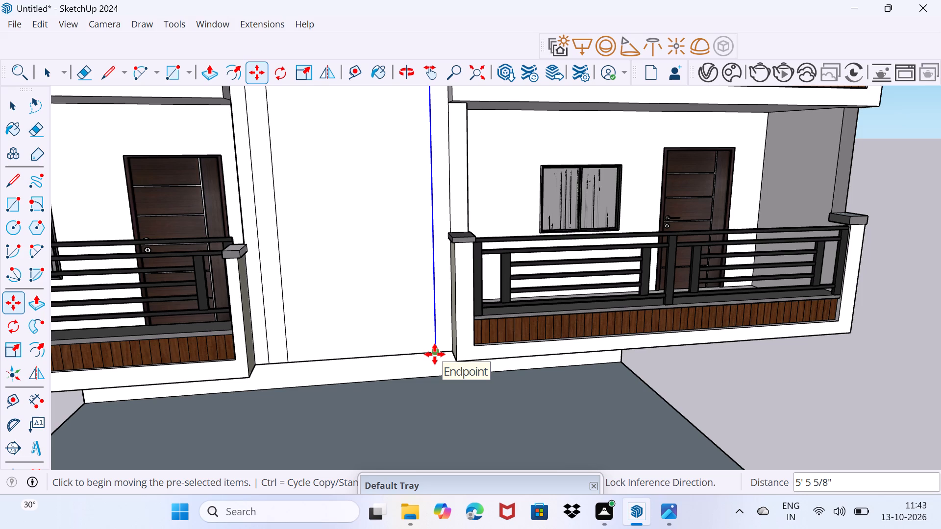
{"action": "key", "text": "m"}
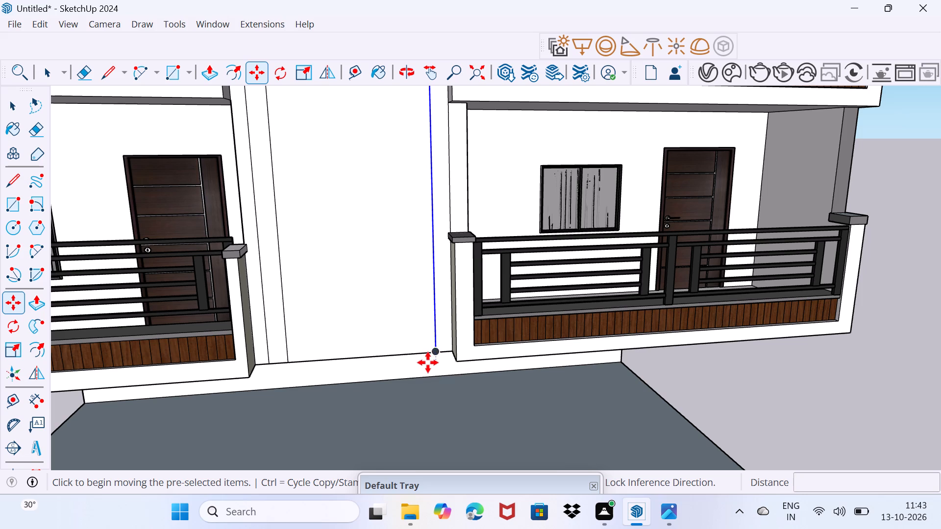
Copy the full-height vertical line near the central wall's unslatted side 8" inward, towards the middle of the wall.
{"action": "left_click", "coordinate": [433, 353]}
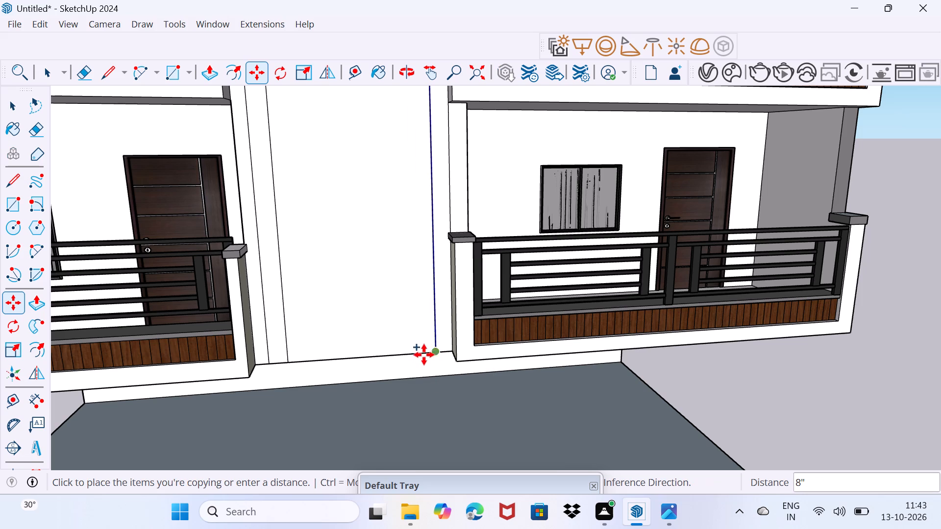
{"action": "key", "text": "8"}
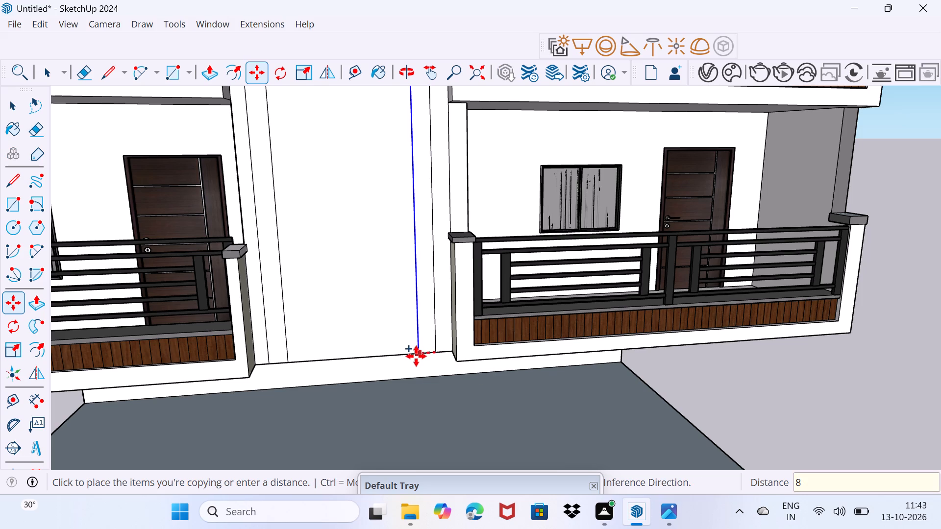
{"action": "key", "text": "shift+quotedbl"}
{"action": "key", "text": "Return"}
{"action": "key", "text": "space"}
{"action": "left_click_drag", "start_coordinate": [389, 344], "coordinate": [389, 326]}
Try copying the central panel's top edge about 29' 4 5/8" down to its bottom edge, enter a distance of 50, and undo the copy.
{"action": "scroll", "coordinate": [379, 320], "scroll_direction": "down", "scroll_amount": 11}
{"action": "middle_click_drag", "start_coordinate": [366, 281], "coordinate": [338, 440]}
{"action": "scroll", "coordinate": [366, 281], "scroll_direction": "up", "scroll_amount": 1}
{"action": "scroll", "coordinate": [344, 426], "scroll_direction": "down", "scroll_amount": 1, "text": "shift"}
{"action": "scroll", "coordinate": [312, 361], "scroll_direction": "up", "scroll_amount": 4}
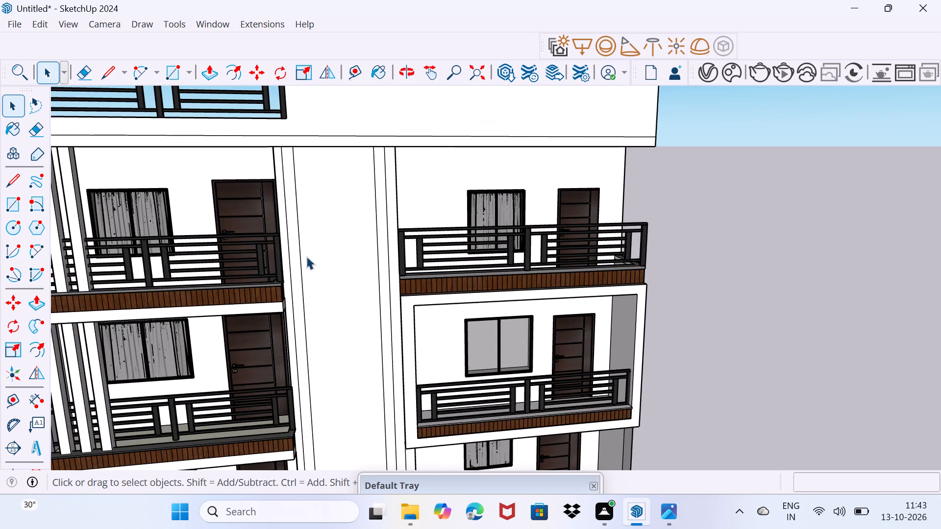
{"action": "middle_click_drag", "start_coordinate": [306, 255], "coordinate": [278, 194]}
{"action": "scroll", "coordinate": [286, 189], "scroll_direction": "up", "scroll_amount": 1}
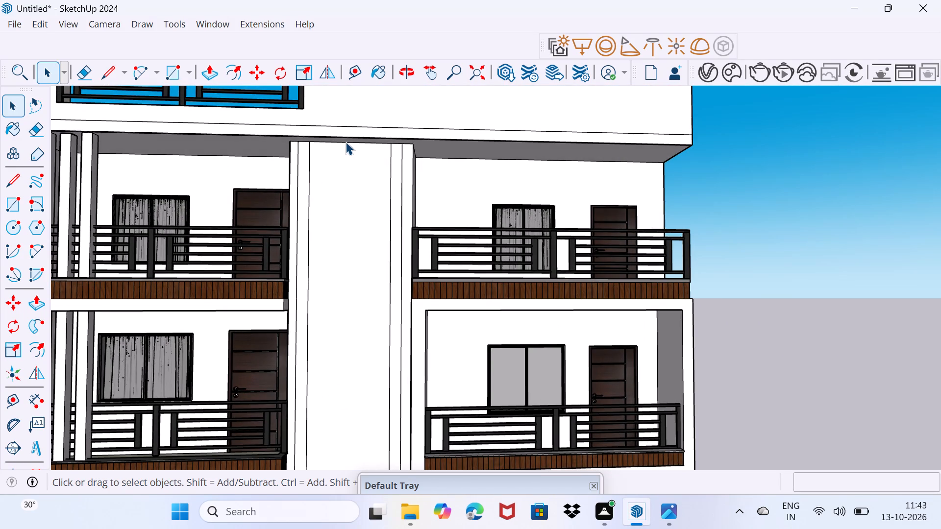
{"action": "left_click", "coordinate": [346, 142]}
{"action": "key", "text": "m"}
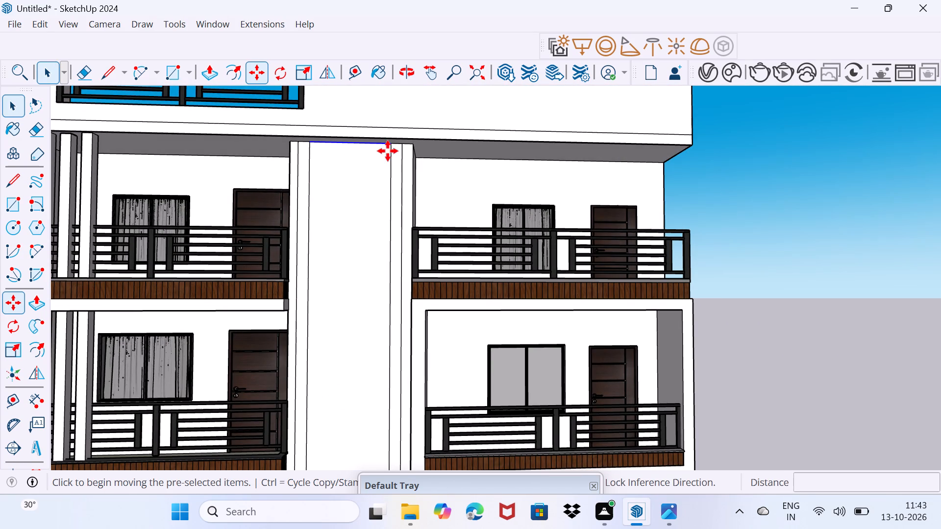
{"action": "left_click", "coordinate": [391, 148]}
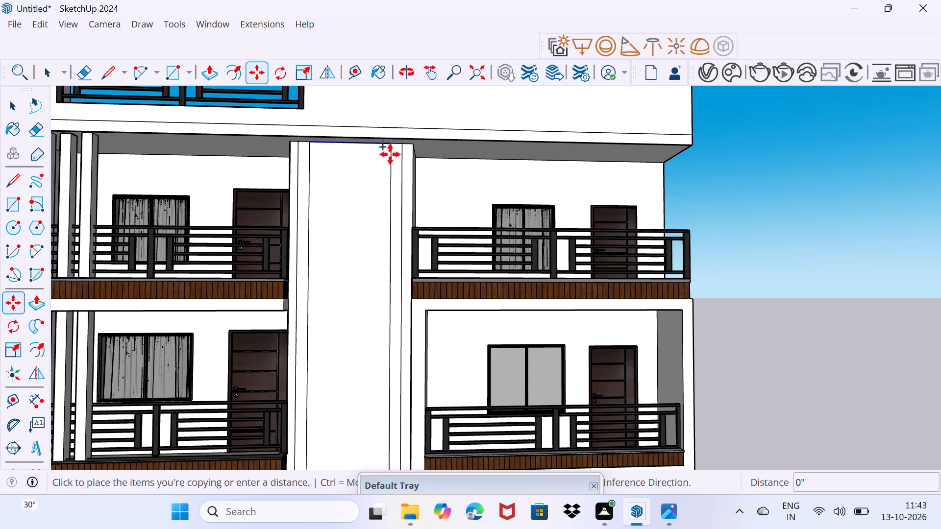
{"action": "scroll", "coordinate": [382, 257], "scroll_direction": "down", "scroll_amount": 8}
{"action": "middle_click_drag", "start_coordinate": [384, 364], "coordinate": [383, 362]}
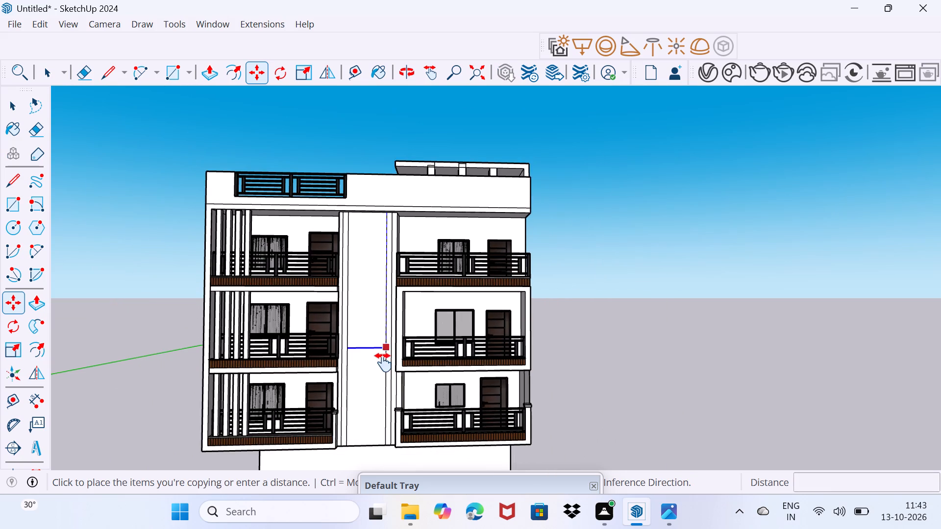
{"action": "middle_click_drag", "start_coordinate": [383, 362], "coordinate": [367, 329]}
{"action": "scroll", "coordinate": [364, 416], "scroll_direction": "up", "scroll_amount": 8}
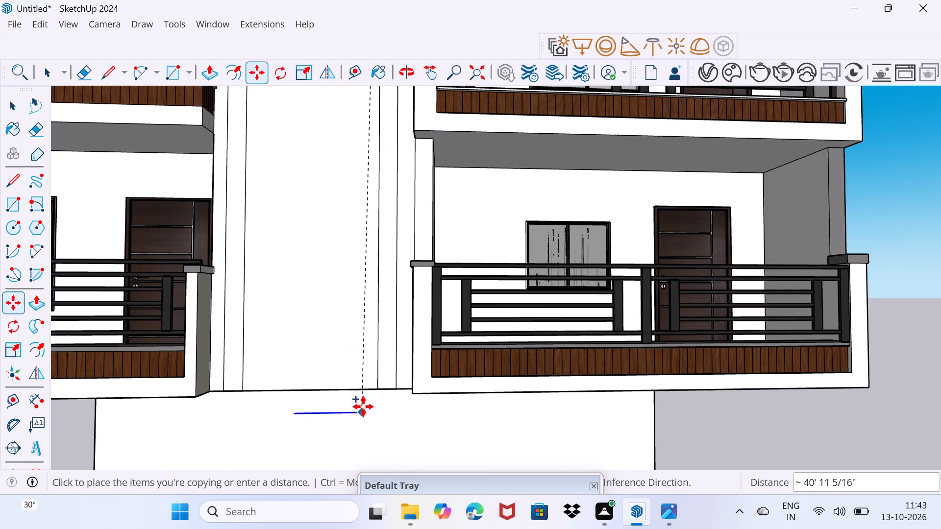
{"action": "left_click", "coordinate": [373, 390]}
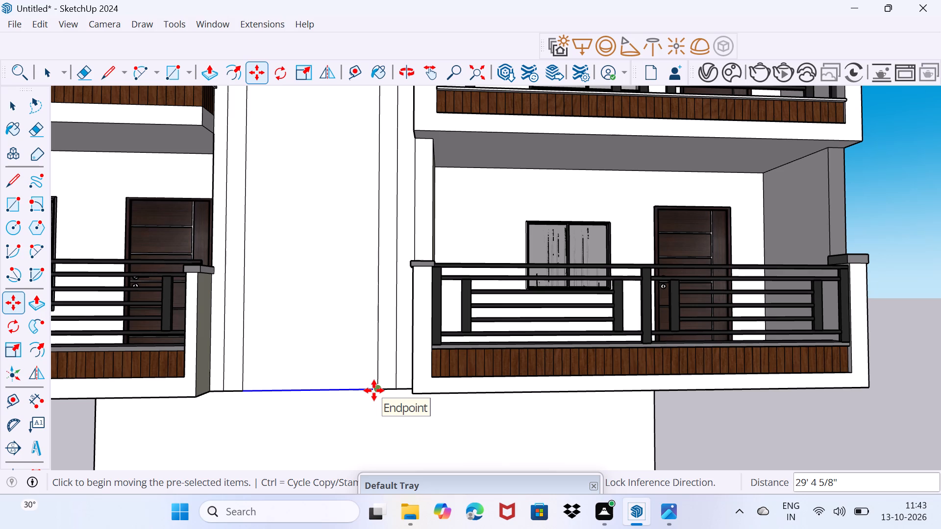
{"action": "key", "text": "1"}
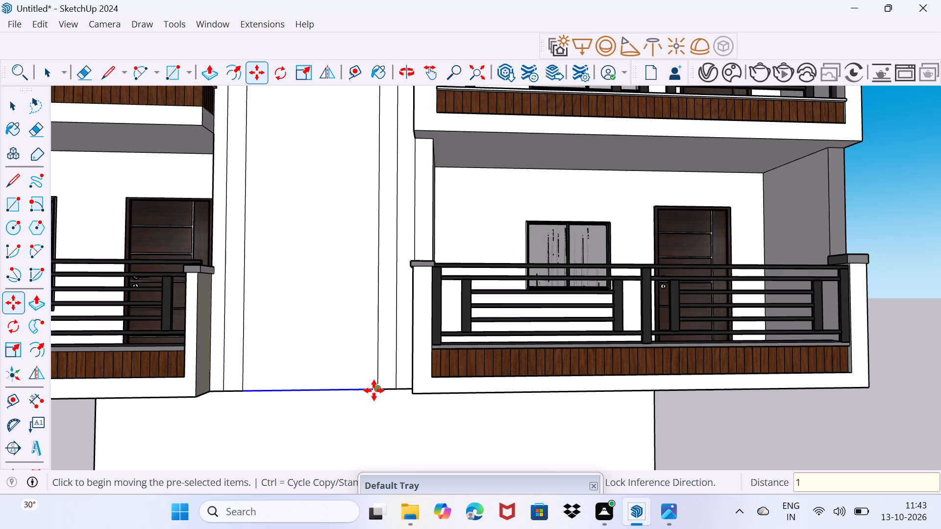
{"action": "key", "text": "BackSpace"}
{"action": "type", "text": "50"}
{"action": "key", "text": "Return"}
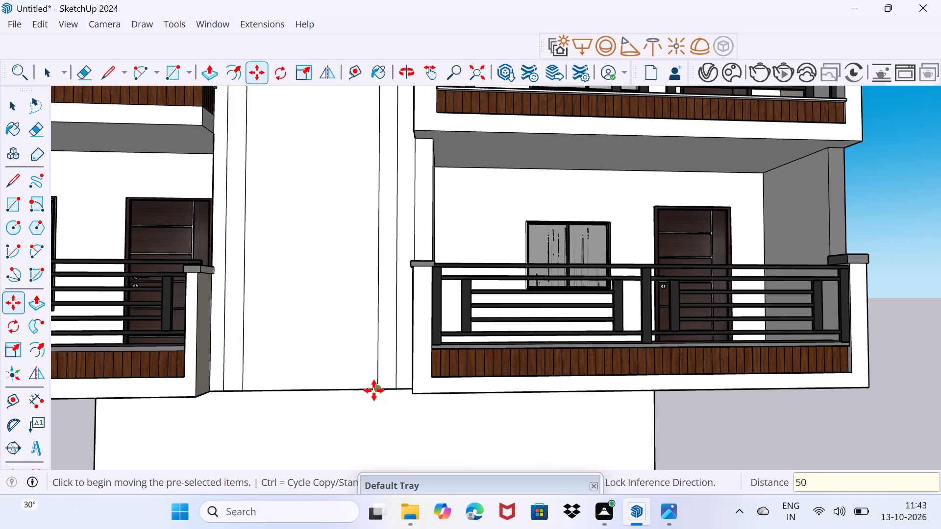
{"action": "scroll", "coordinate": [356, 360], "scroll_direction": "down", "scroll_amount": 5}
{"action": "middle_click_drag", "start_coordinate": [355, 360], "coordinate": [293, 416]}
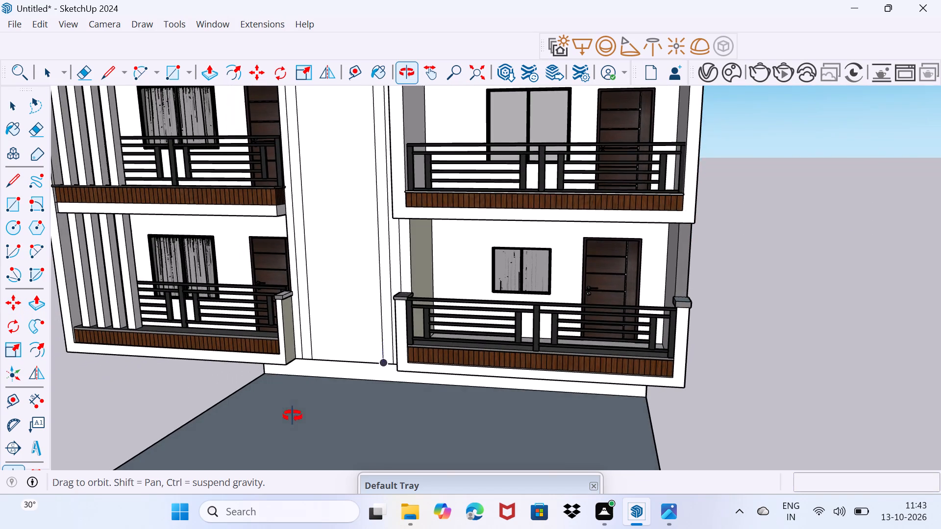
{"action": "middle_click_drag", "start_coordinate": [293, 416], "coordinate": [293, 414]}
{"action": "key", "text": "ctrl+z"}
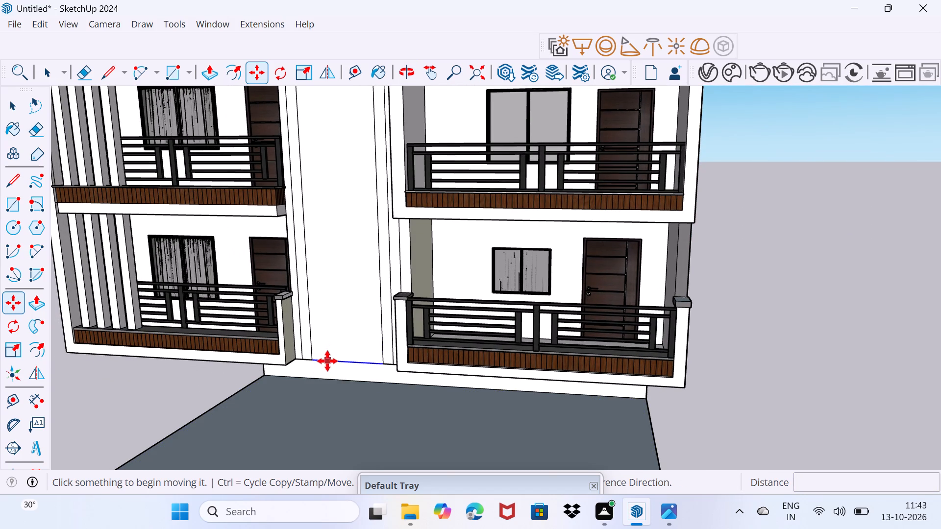
Copy the central panel's bottom edge up to its top edge and divide the span into 60 equal horizontal strips.
{"action": "key", "text": "space"}
{"action": "left_click", "coordinate": [327, 359]}
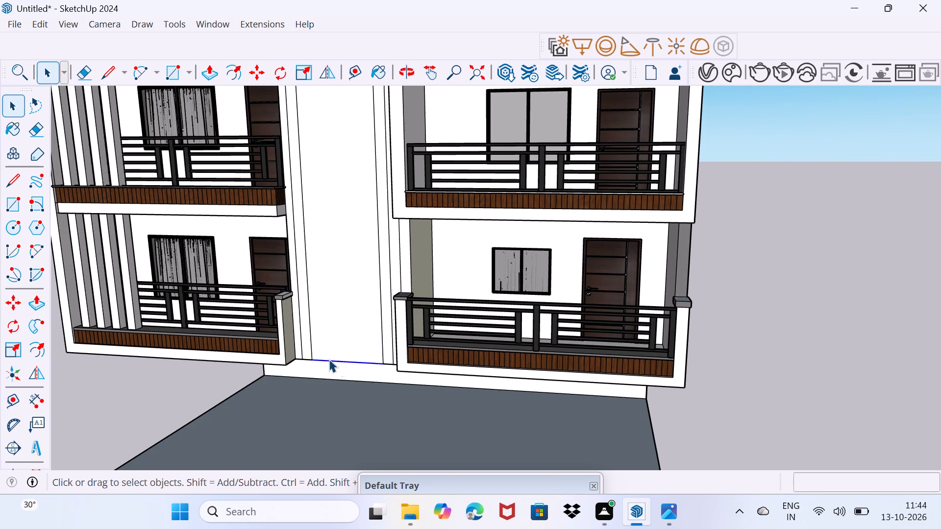
{"action": "scroll", "coordinate": [366, 372], "scroll_direction": "up", "scroll_amount": 3}
{"action": "key", "text": "m"}
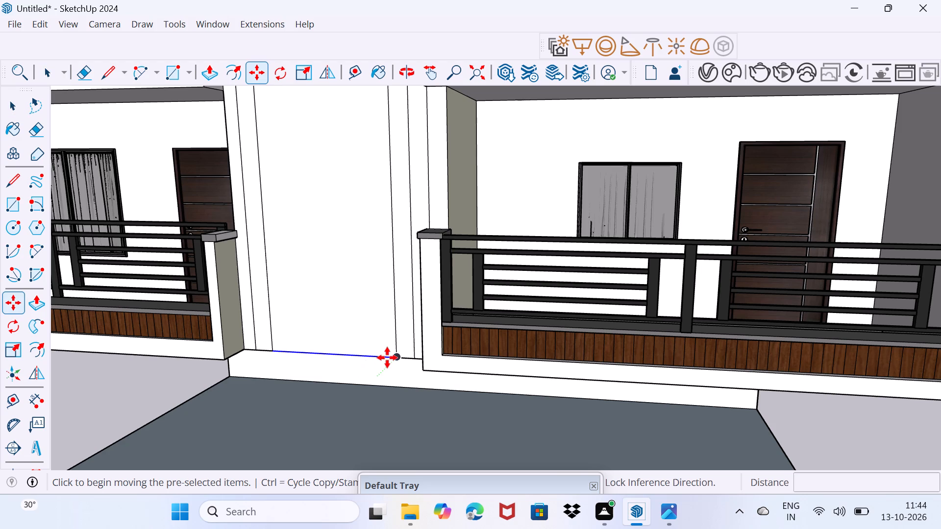
{"action": "left_click", "coordinate": [398, 359]}
{"action": "scroll", "coordinate": [381, 305], "scroll_direction": "down", "scroll_amount": 3}
{"action": "middle_click_drag", "start_coordinate": [381, 303], "coordinate": [434, 526]}
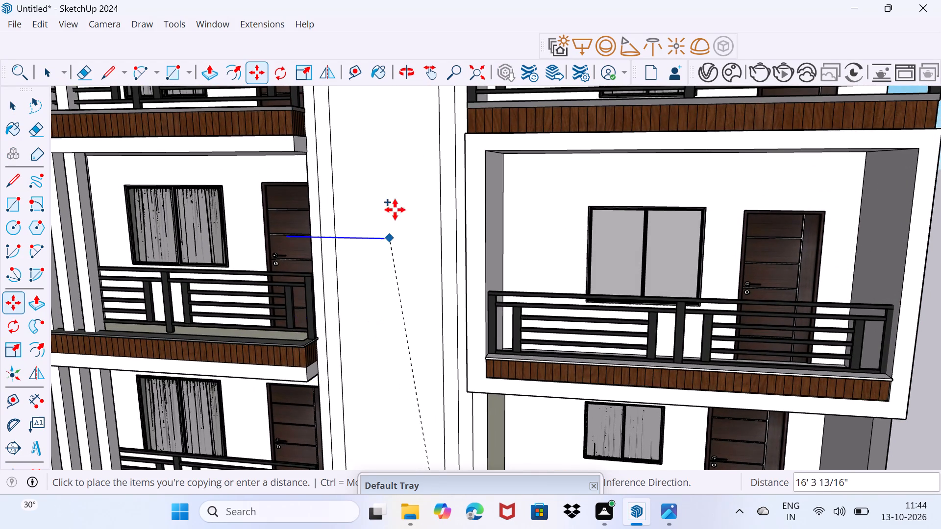
{"action": "middle_click_drag", "start_coordinate": [398, 217], "coordinate": [360, 515]}
{"action": "middle_click_drag", "start_coordinate": [362, 312], "coordinate": [364, 288]}
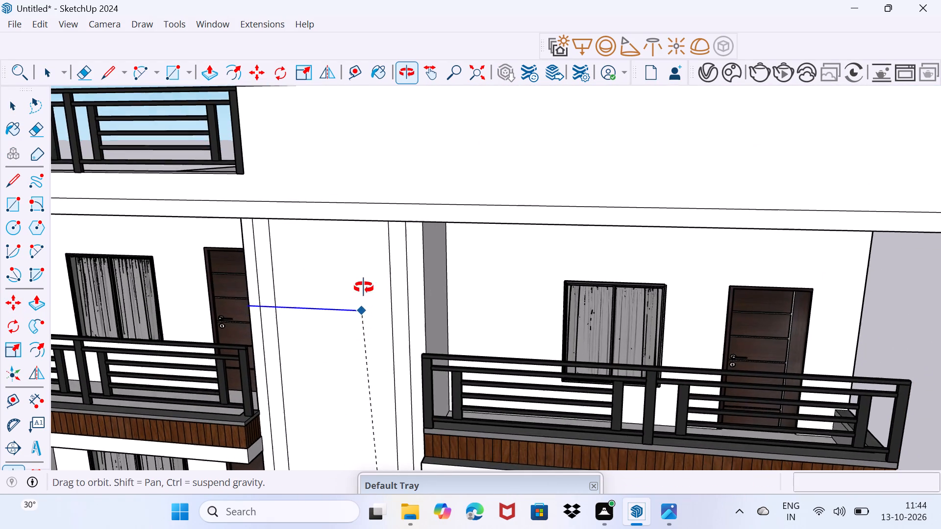
{"action": "middle_click_drag", "start_coordinate": [364, 288], "coordinate": [387, 194]}
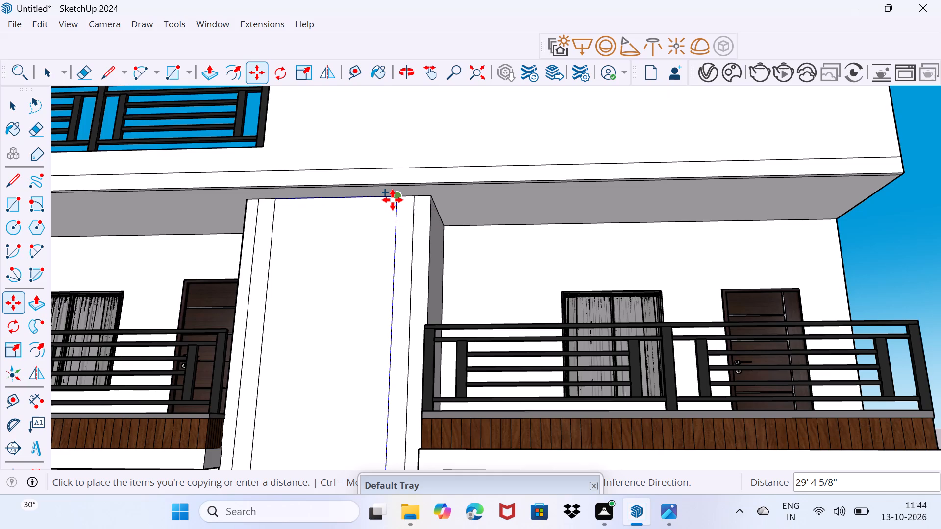
{"action": "left_click", "coordinate": [393, 200]}
{"action": "type", "text": "/1"}
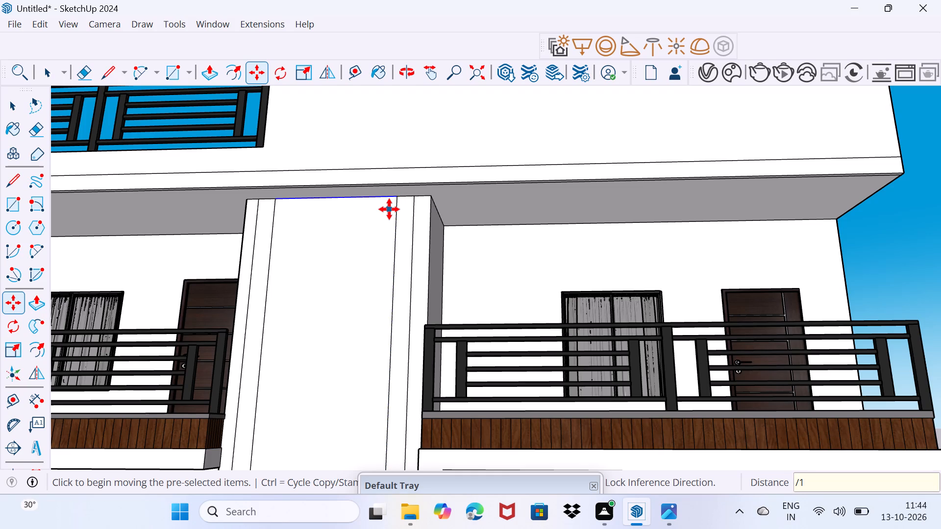
{"action": "key", "text": "BackSpace"}
{"action": "key", "text": "6"}
{"action": "key", "text": "0"}
{"action": "key", "text": "Return"}
{"action": "scroll", "coordinate": [369, 277], "scroll_direction": "down", "scroll_amount": 12}
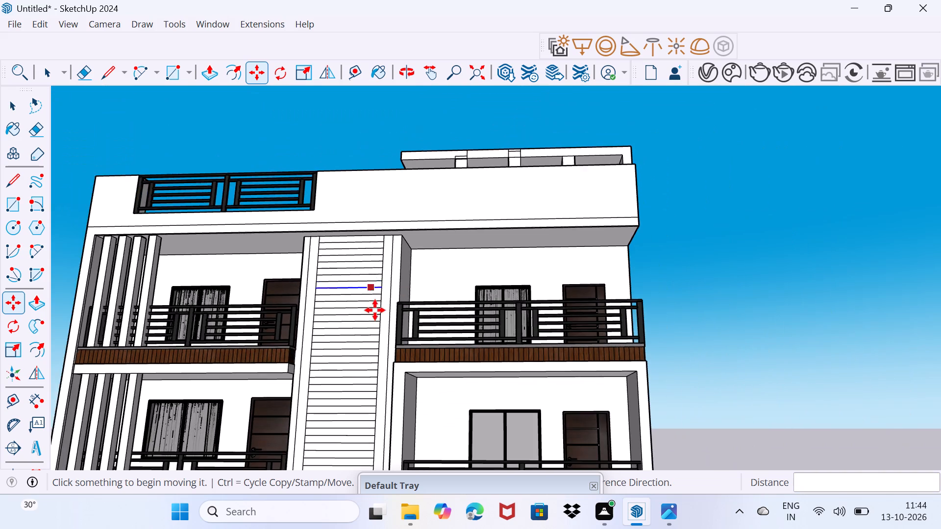
{"action": "scroll", "coordinate": [375, 311], "scroll_direction": "down", "scroll_amount": 4}
{"action": "key", "text": "space"}
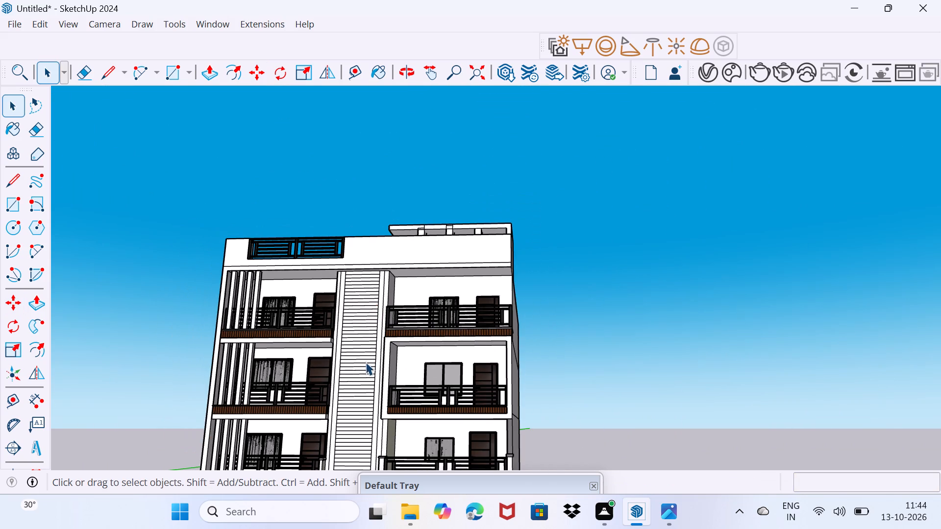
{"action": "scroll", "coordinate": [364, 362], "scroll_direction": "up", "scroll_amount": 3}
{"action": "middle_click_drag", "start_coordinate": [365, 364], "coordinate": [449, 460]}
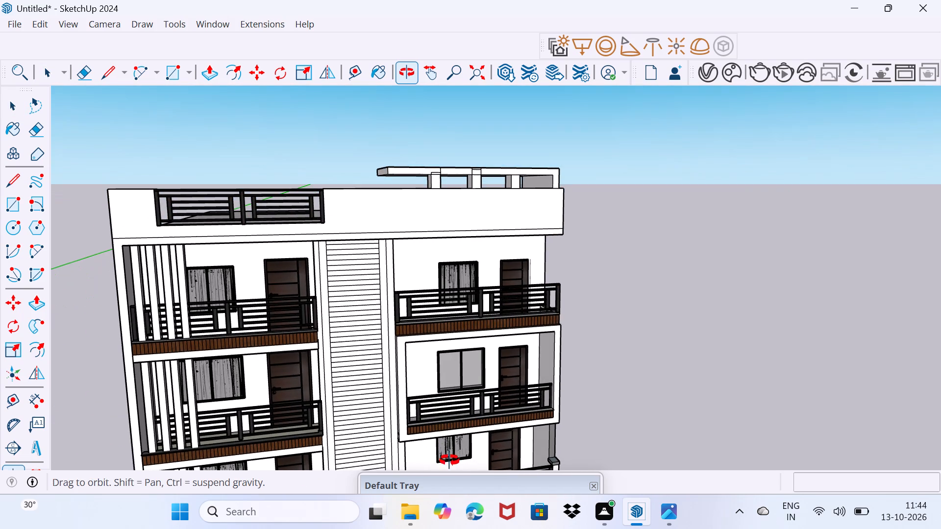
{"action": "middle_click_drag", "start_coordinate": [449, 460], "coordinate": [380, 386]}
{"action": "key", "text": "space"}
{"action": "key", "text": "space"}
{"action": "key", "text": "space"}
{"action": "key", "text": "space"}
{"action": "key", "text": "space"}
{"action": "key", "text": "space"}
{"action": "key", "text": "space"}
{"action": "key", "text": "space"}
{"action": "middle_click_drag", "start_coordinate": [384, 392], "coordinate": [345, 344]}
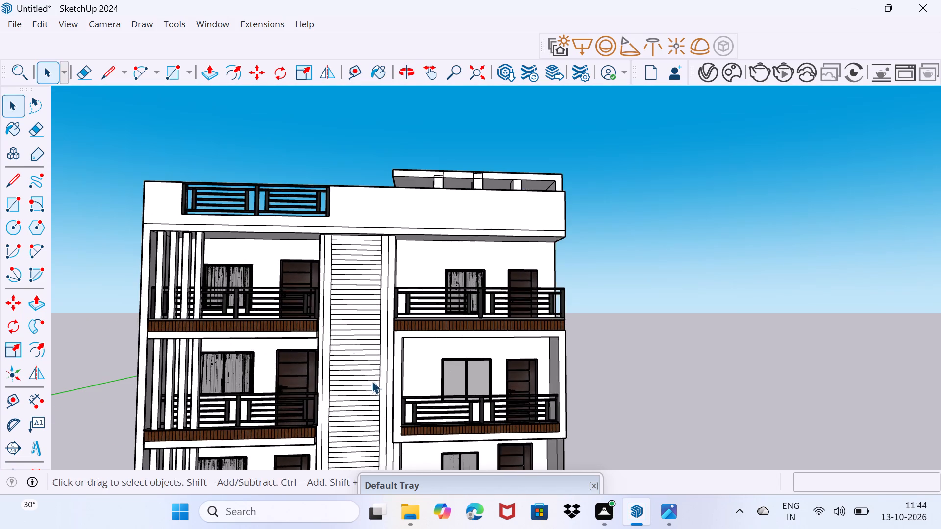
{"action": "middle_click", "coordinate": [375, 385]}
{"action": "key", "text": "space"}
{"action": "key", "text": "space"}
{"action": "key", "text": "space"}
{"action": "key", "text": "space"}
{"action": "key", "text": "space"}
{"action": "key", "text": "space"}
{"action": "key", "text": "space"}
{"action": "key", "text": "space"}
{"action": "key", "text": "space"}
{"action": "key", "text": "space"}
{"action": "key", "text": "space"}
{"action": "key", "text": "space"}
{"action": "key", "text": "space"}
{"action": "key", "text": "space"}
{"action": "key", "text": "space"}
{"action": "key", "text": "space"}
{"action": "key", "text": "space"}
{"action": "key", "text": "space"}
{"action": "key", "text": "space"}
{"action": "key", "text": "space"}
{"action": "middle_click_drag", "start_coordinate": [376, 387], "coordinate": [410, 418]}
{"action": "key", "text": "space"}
Push/Pull the second horizontal strip from the top of the central panel outward by 0.4".
{"action": "scroll", "coordinate": [369, 404], "scroll_direction": "up", "scroll_amount": 3}
{"action": "middle_click_drag", "start_coordinate": [315, 356], "coordinate": [361, 430]}
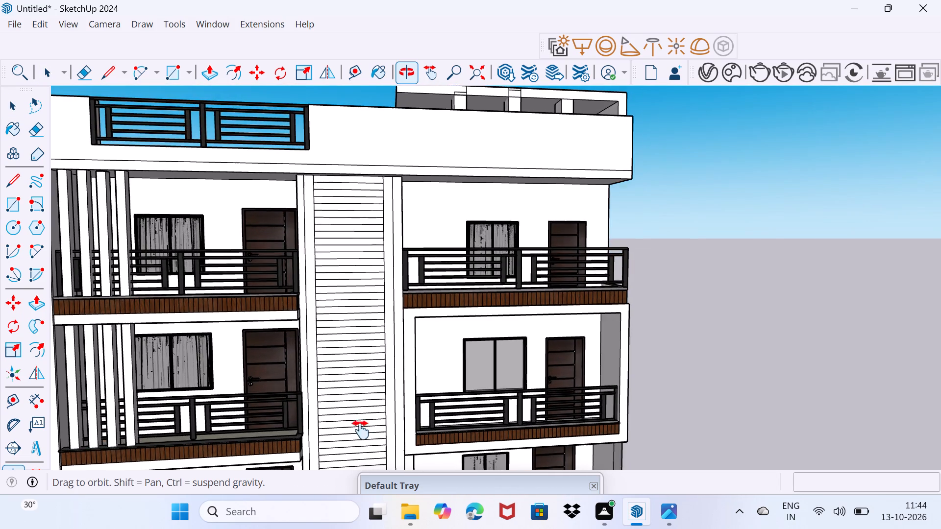
{"action": "middle_click_drag", "start_coordinate": [361, 430], "coordinate": [312, 379]}
{"action": "scroll", "coordinate": [294, 307], "scroll_direction": "up", "scroll_amount": 4}
{"action": "middle_click_drag", "start_coordinate": [290, 297], "coordinate": [302, 376]}
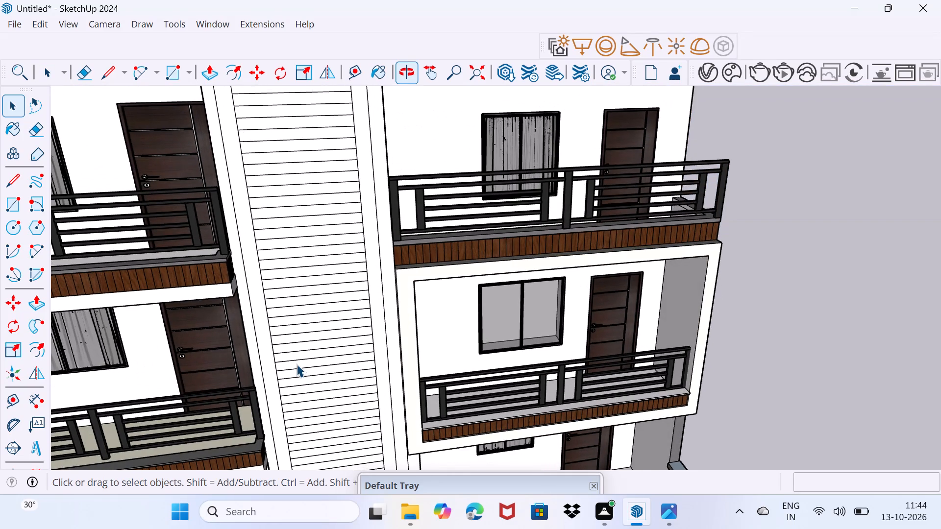
{"action": "middle_click_drag", "start_coordinate": [295, 358], "coordinate": [291, 440], "text": "shift"}
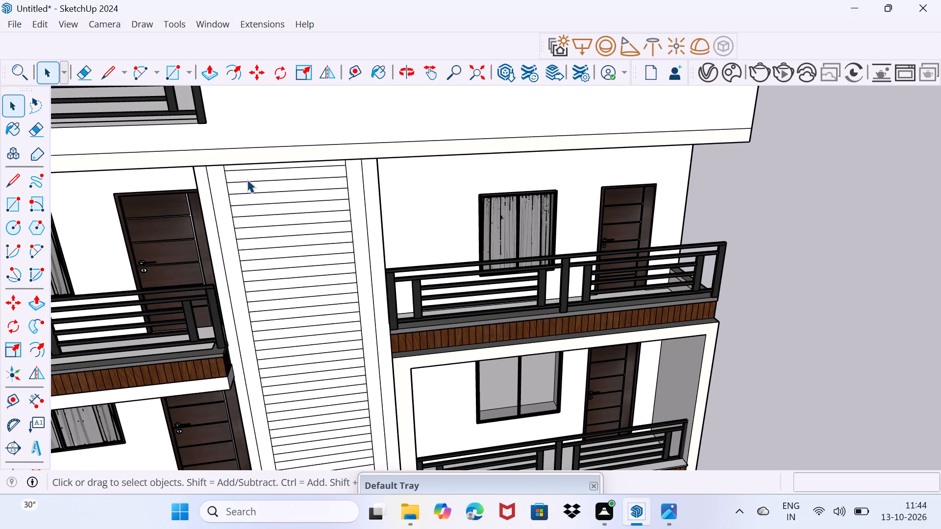
{"action": "left_click", "coordinate": [247, 178]}
{"action": "key", "text": "p"}
{"action": "left_click", "coordinate": [249, 177]}
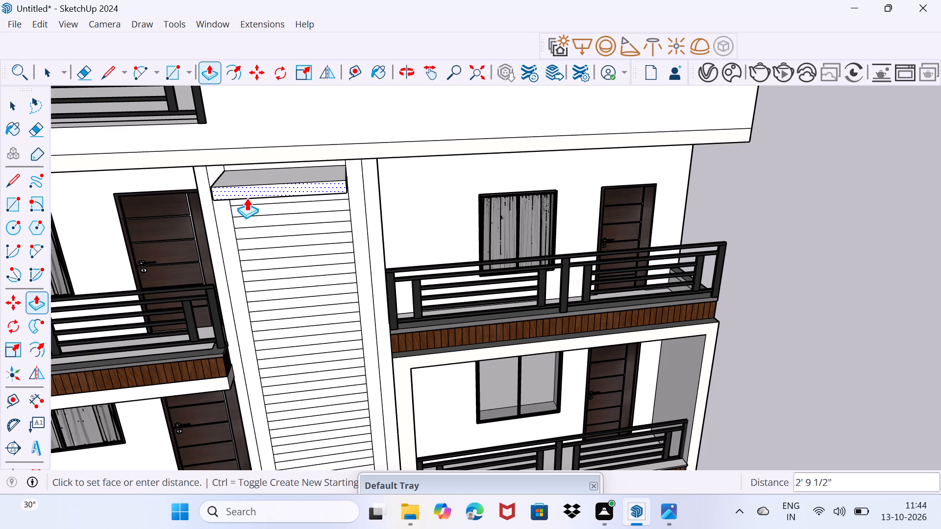
{"action": "type", "text": "0.4"}
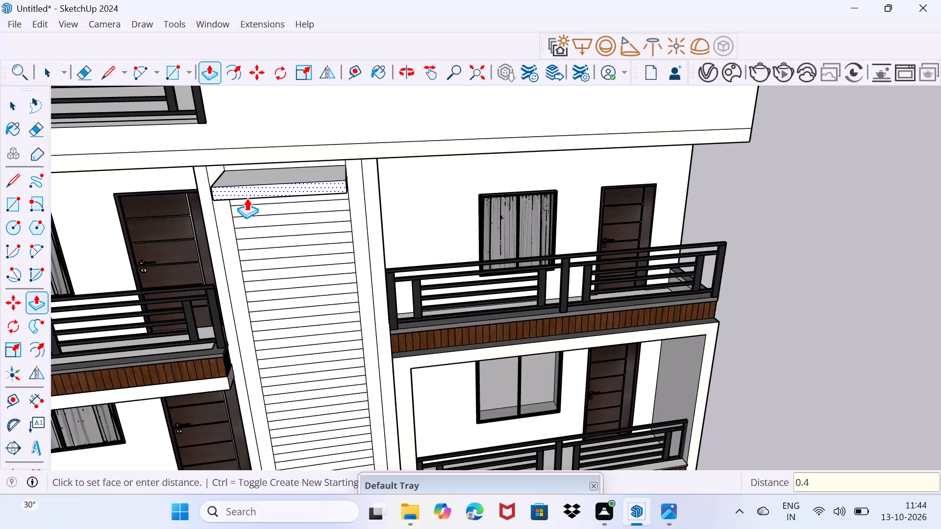
{"action": "key", "text": "shift+quotedbl"}
{"action": "key", "text": "Return"}
Repeat the 0.4" Push/Pull on the central panel's top strip and on the nine strips directly below the second one.
{"action": "scroll", "coordinate": [244, 178], "scroll_direction": "up", "scroll_amount": 3}
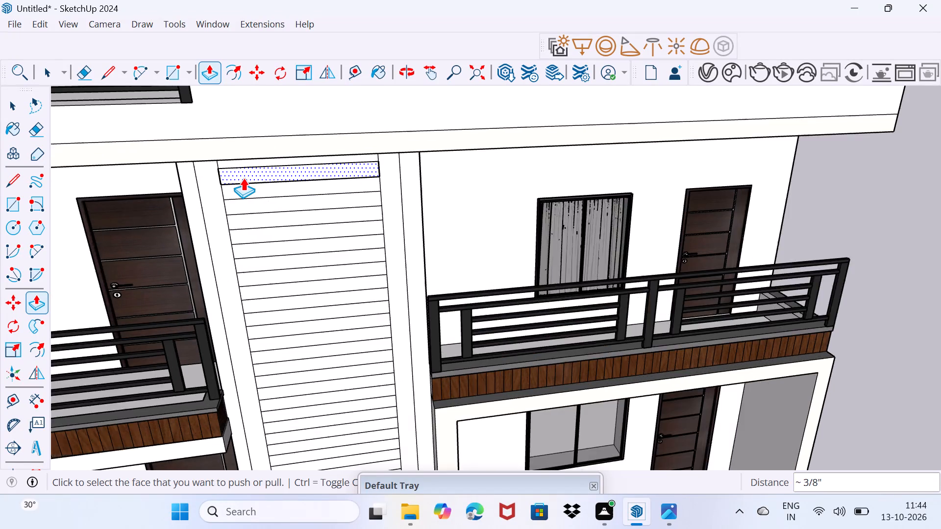
{"action": "scroll", "coordinate": [243, 178], "scroll_direction": "up", "scroll_amount": 5}
{"action": "middle_click_drag", "start_coordinate": [232, 193], "coordinate": [260, 167]}
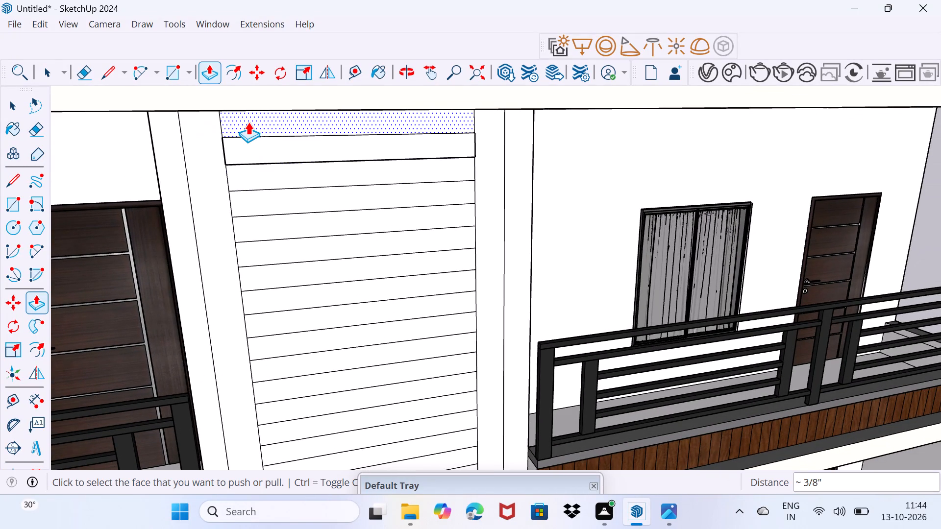
{"action": "double_click", "coordinate": [248, 122]}
{"action": "double_click", "coordinate": [254, 177]}
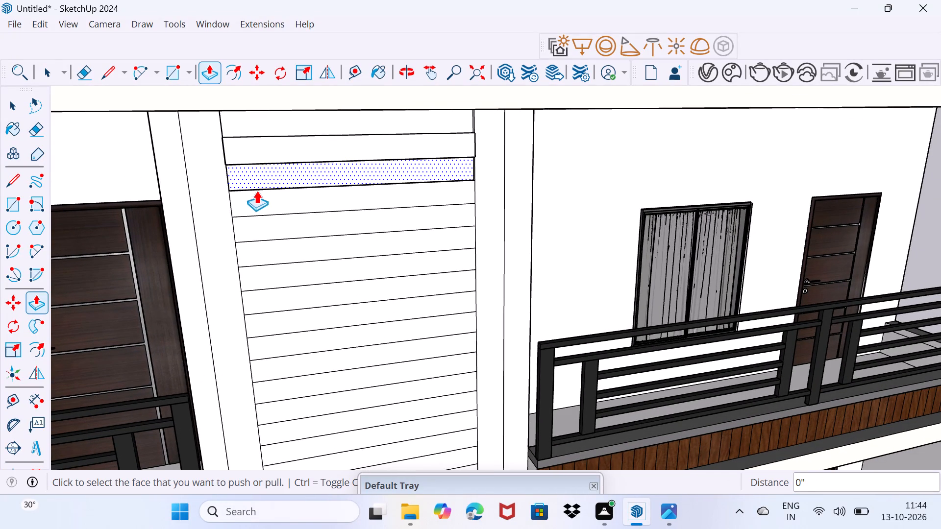
{"action": "double_click", "coordinate": [256, 198]}
{"action": "double_click", "coordinate": [256, 218]}
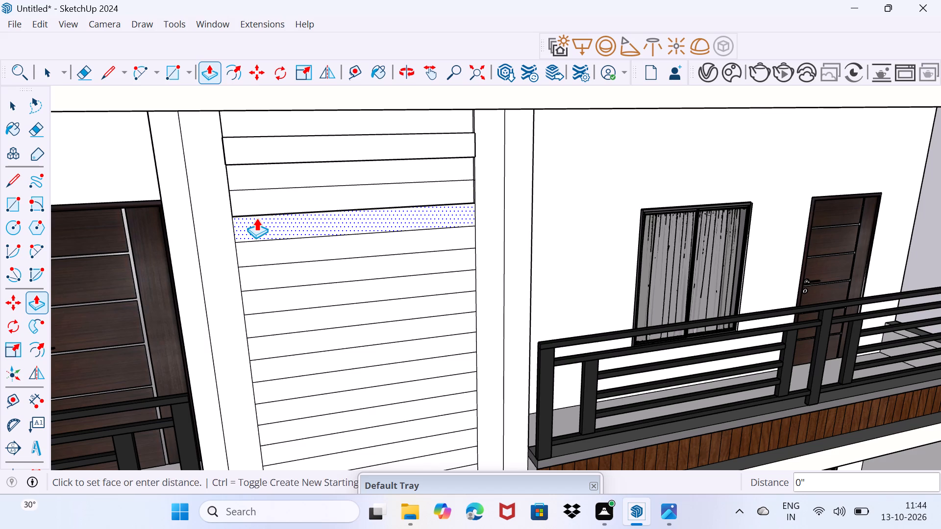
{"action": "double_click", "coordinate": [258, 249]}
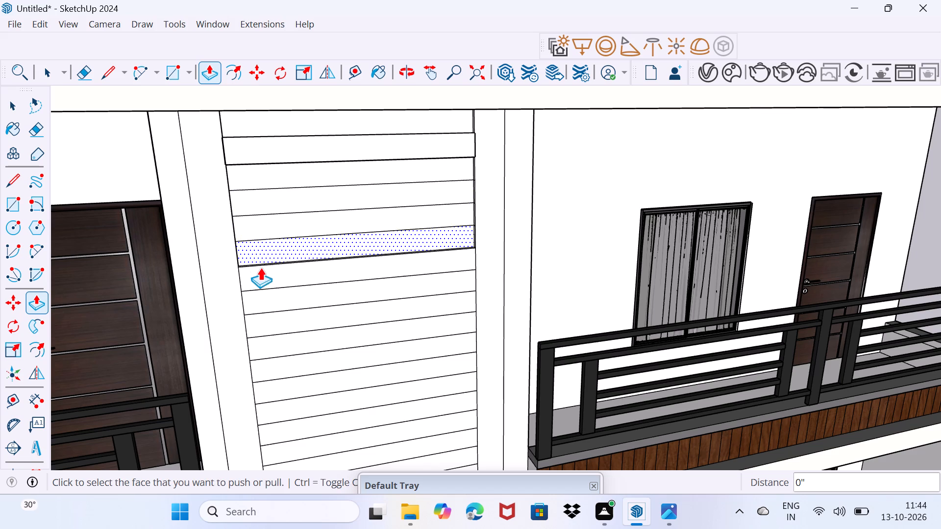
{"action": "double_click", "coordinate": [260, 272]}
{"action": "double_click", "coordinate": [260, 293]}
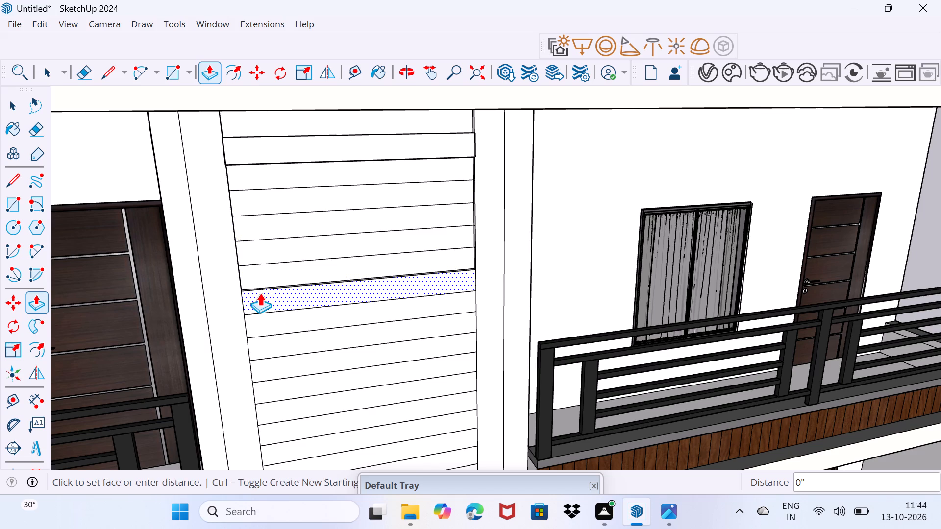
{"action": "double_click", "coordinate": [260, 319]}
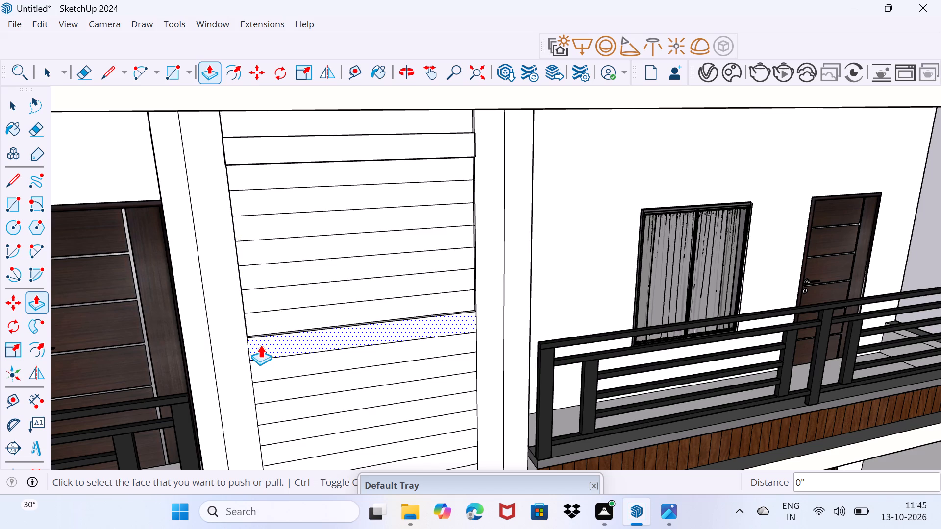
{"action": "double_click", "coordinate": [260, 345]}
{"action": "double_click", "coordinate": [263, 360]}
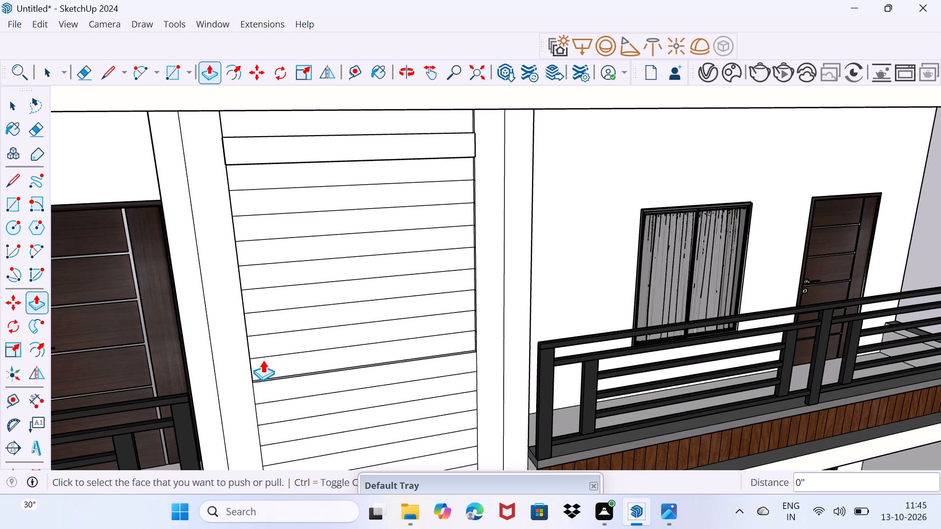
Repeat the 0.4" Push/Pull on the next eight horizontal strips down the central panel, the twelfth to nineteenth from the top.
{"action": "middle_click_drag", "start_coordinate": [260, 357], "coordinate": [194, 150], "text": "shift"}
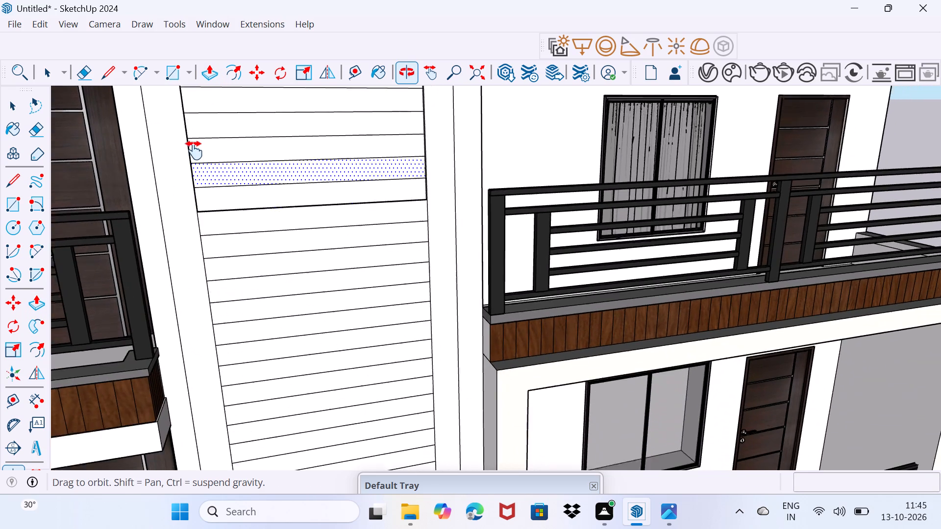
{"action": "middle_click_drag", "start_coordinate": [194, 150], "coordinate": [194, 151], "text": "shift"}
{"action": "double_click", "coordinate": [199, 162]}
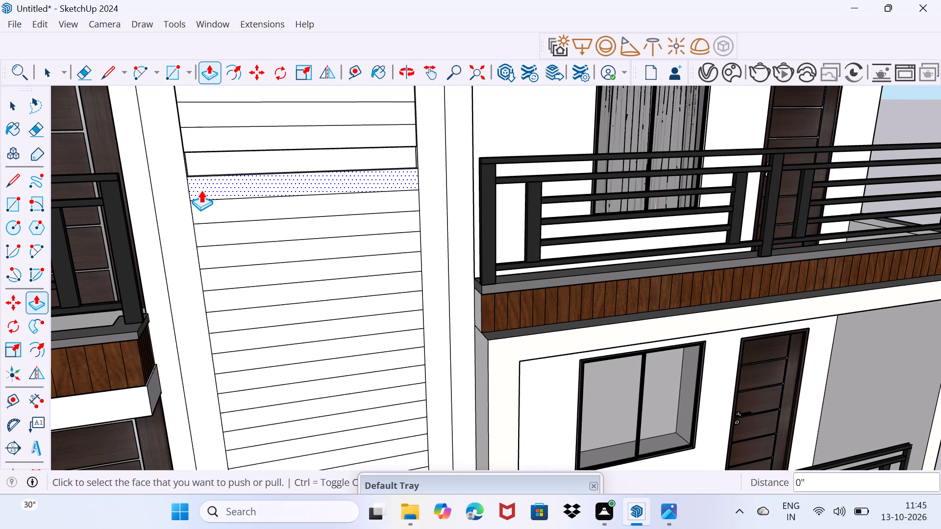
{"action": "double_click", "coordinate": [201, 190]}
{"action": "double_click", "coordinate": [203, 207]}
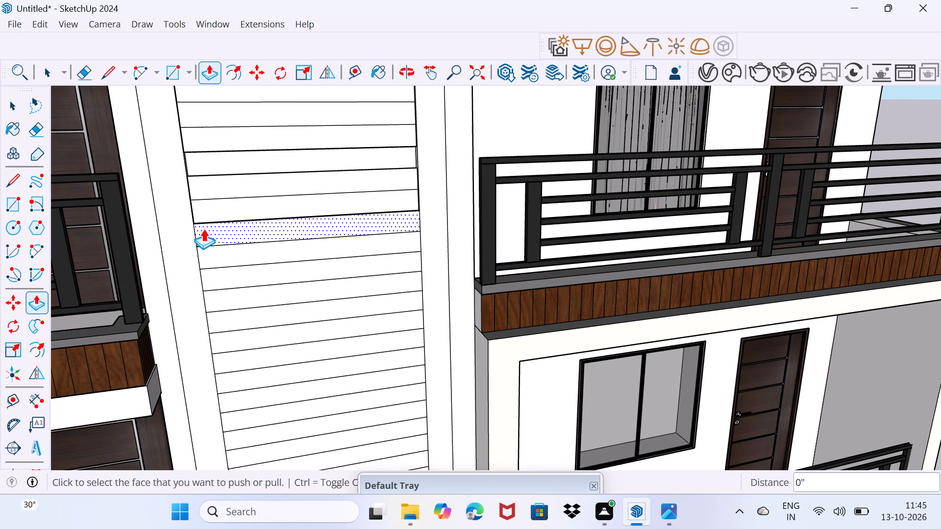
{"action": "double_click", "coordinate": [203, 229]}
{"action": "double_click", "coordinate": [206, 253]}
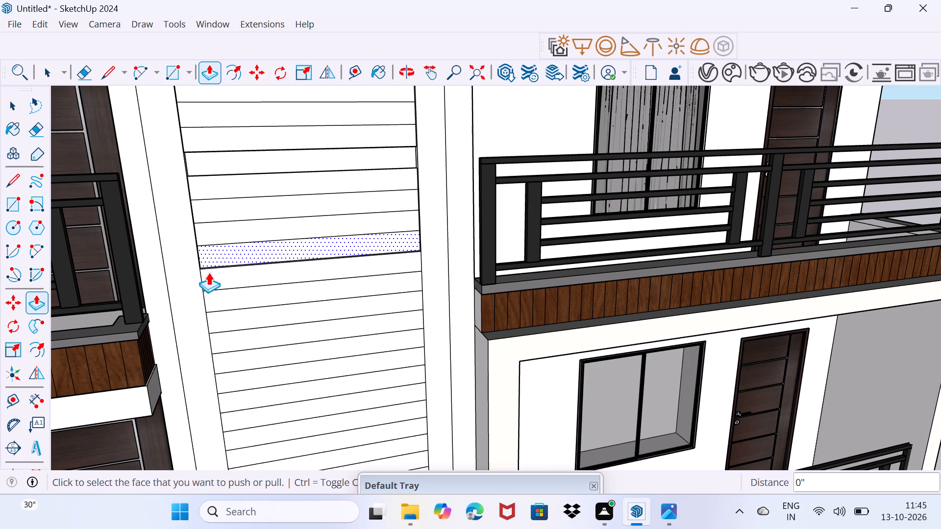
{"action": "double_click", "coordinate": [208, 276]}
{"action": "double_click", "coordinate": [215, 294]}
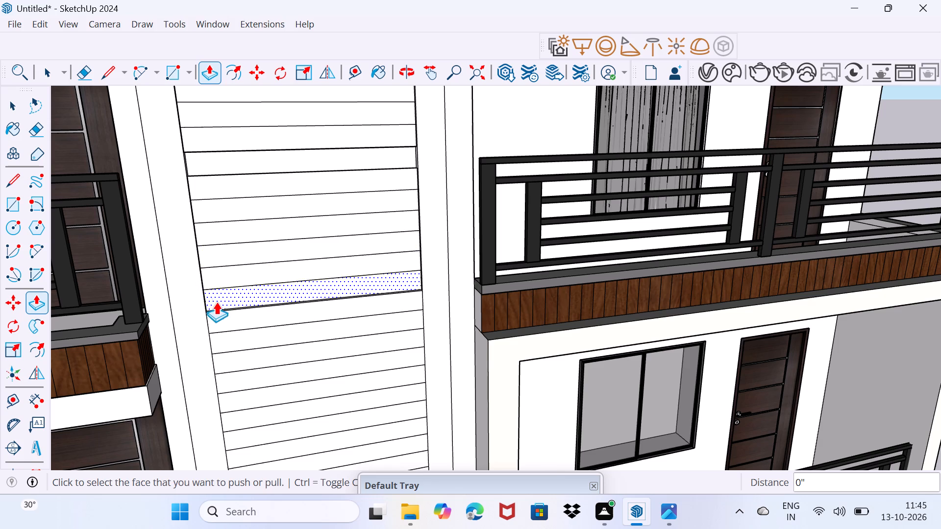
{"action": "double_click", "coordinate": [219, 315]}
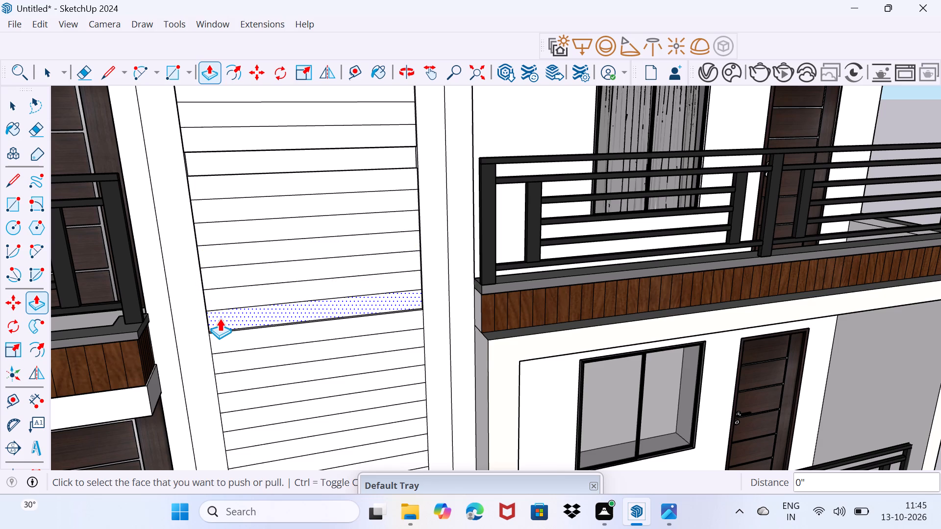
Repeat the 0.4" Push/Pull on the next ten strips down the central panel, twentieth to twenty-ninth, undoing the stray extra pull.
{"action": "middle_click_drag", "start_coordinate": [220, 318], "coordinate": [176, 159]}
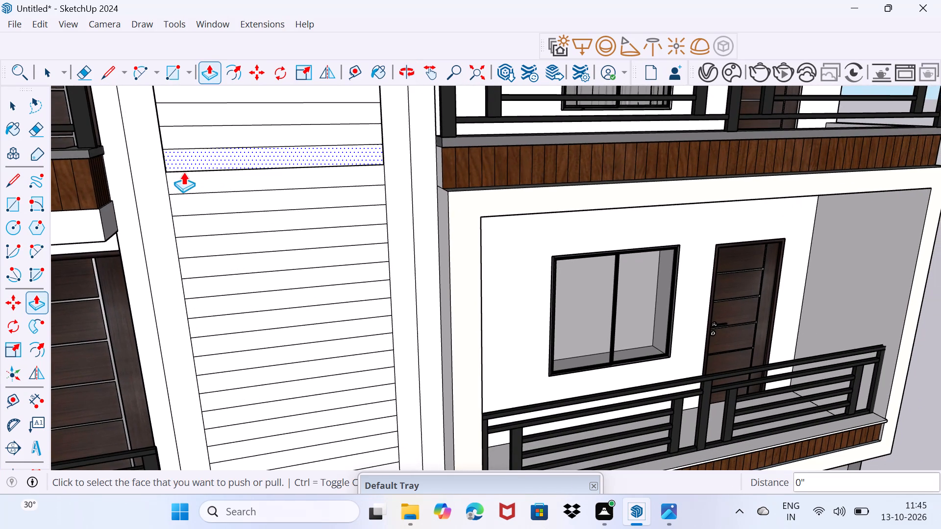
{"action": "double_click", "coordinate": [189, 183]}
{"action": "double_click", "coordinate": [191, 203]}
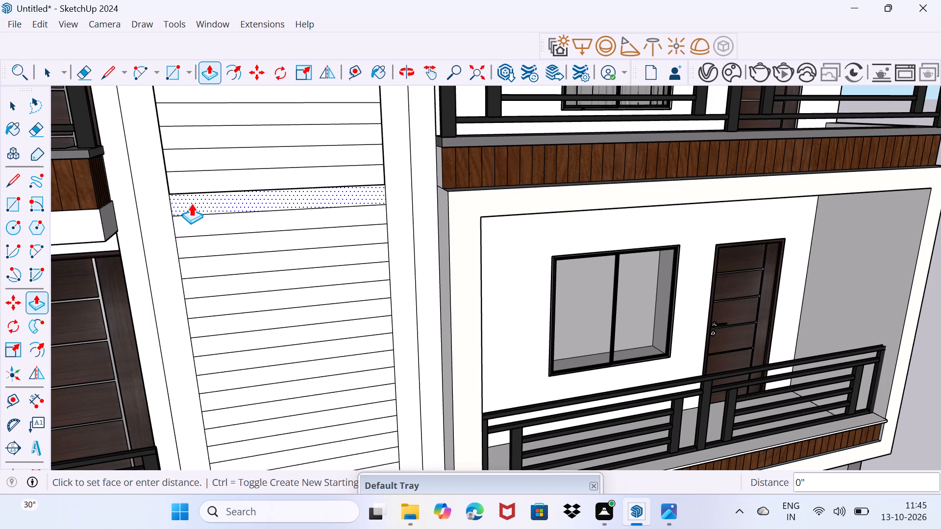
{"action": "double_click", "coordinate": [191, 219]}
{"action": "double_click", "coordinate": [192, 244]}
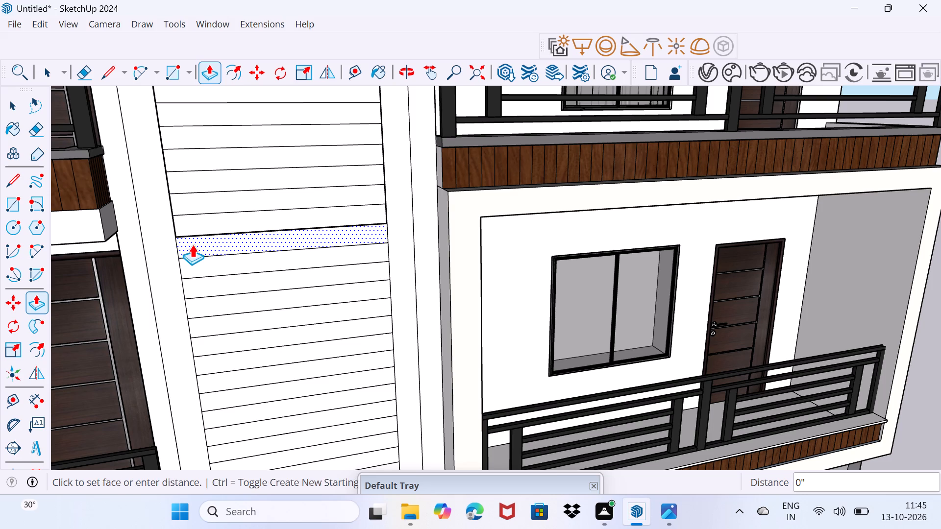
{"action": "double_click", "coordinate": [196, 267]}
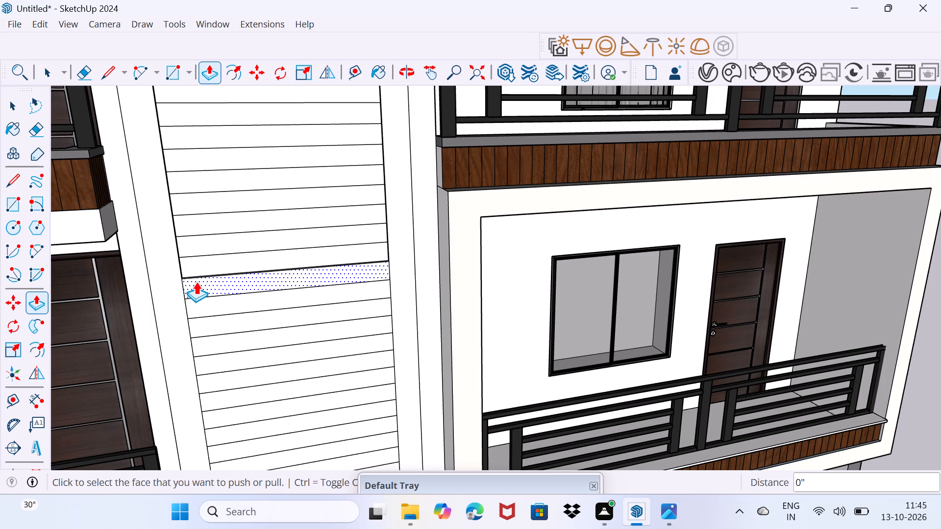
{"action": "double_click", "coordinate": [196, 282]}
{"action": "double_click", "coordinate": [198, 300]}
{"action": "double_click", "coordinate": [199, 321]}
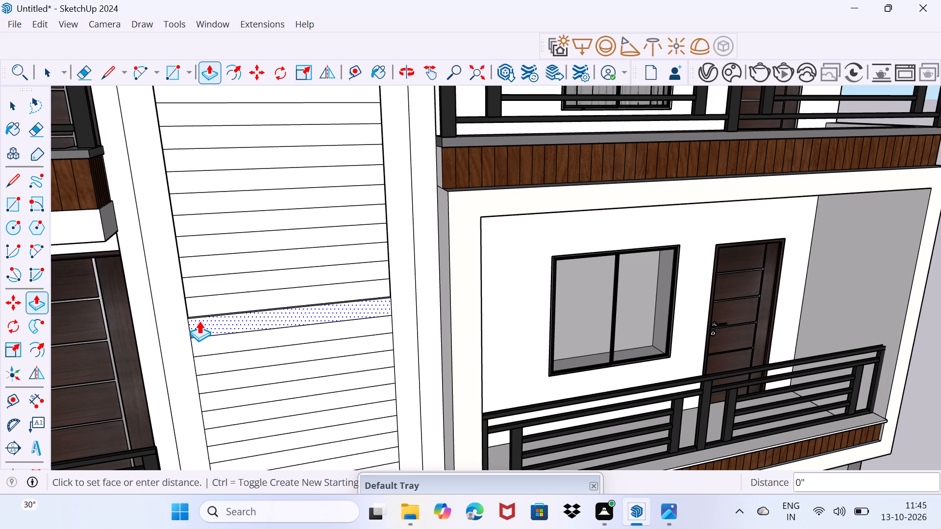
{"action": "double_click", "coordinate": [199, 345]}
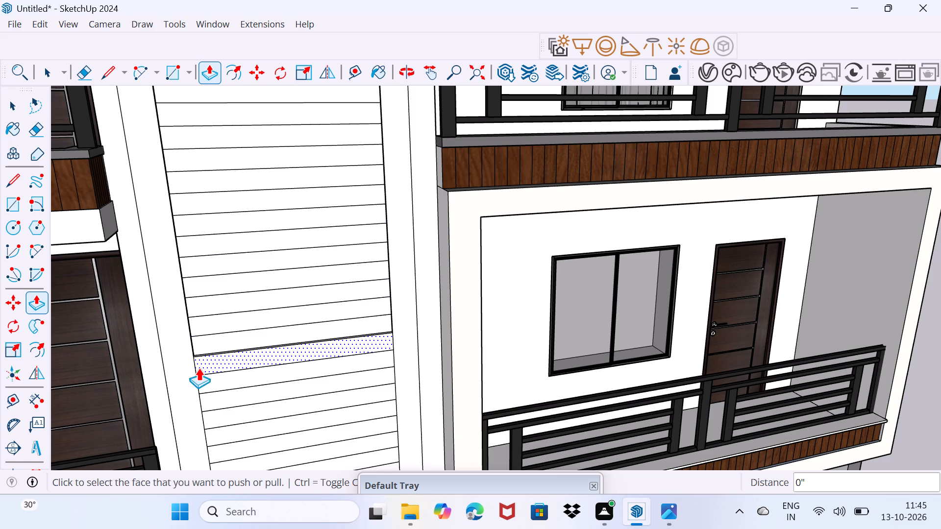
{"action": "double_click", "coordinate": [199, 361]}
{"action": "double_click", "coordinate": [202, 374]}
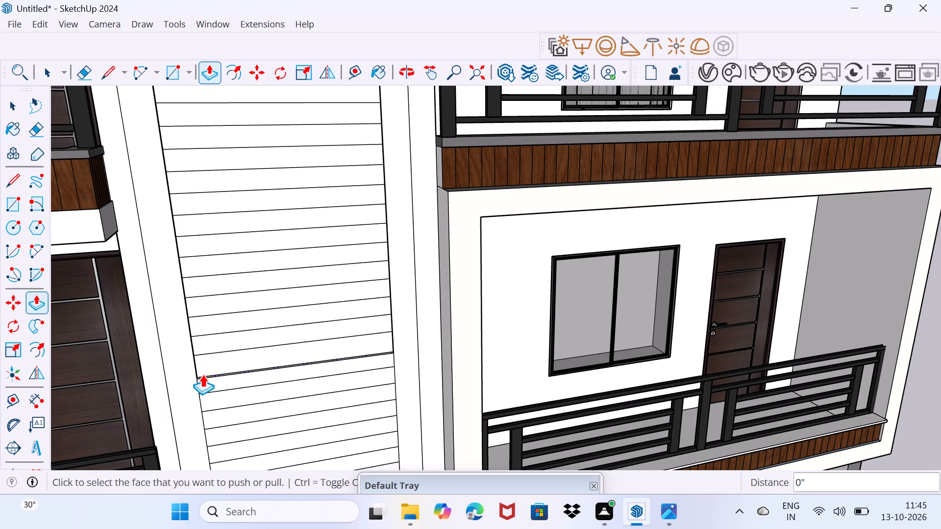
{"action": "key", "text": "ctrl+z"}
Repeat the 0.4" Push/Pull on the next seven strips down the central panel, the thirtieth to thirty-sixth from the top.
{"action": "middle_click_drag", "start_coordinate": [203, 382], "coordinate": [186, 275], "text": "shift"}
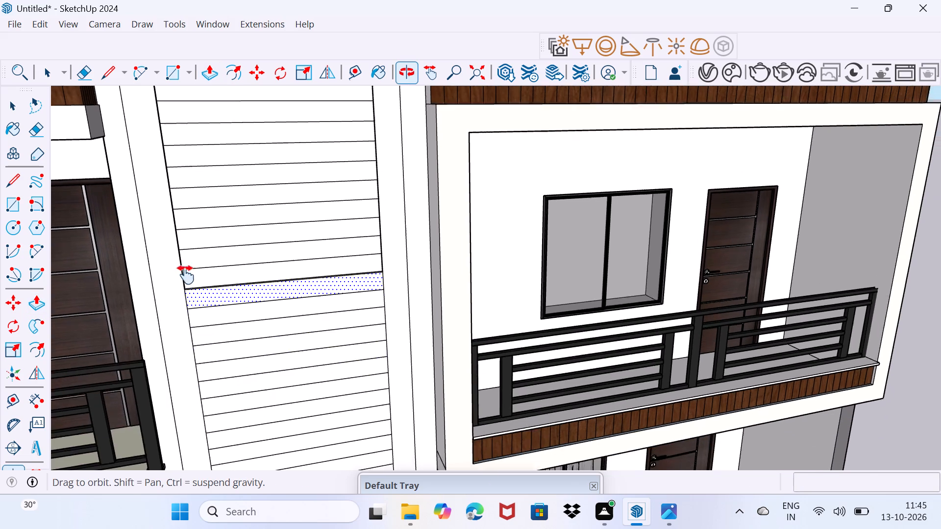
{"action": "middle_click_drag", "start_coordinate": [186, 275], "coordinate": [179, 252], "text": "shift"}
{"action": "double_click", "coordinate": [186, 246]}
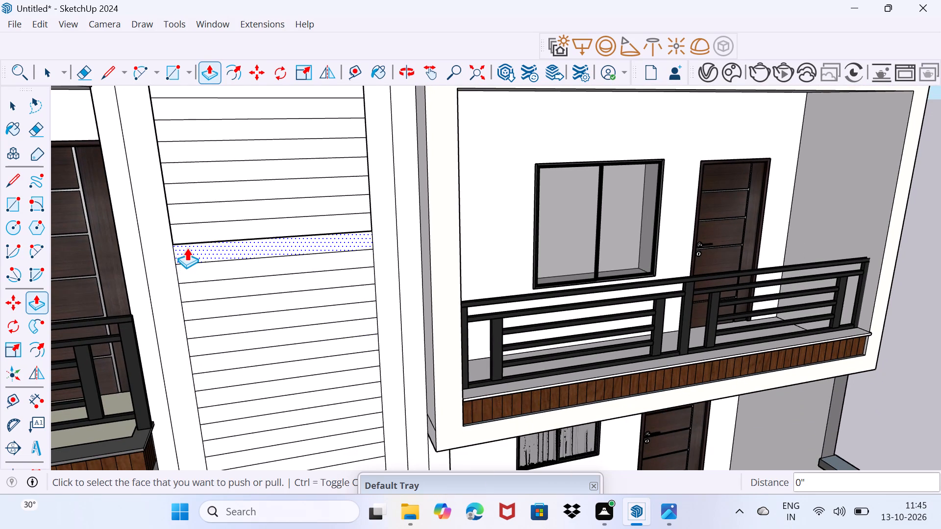
{"action": "double_click", "coordinate": [187, 248]}
{"action": "double_click", "coordinate": [187, 266]}
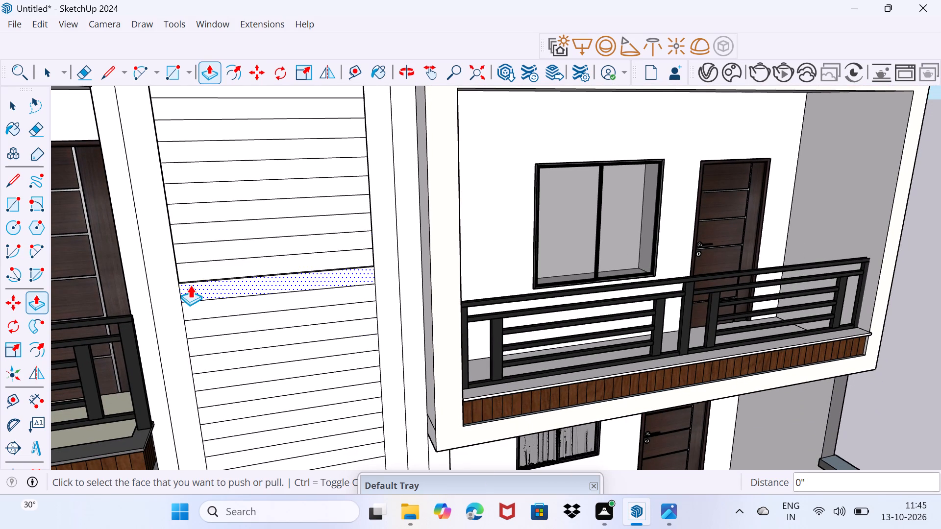
{"action": "double_click", "coordinate": [190, 285]}
{"action": "double_click", "coordinate": [192, 309]}
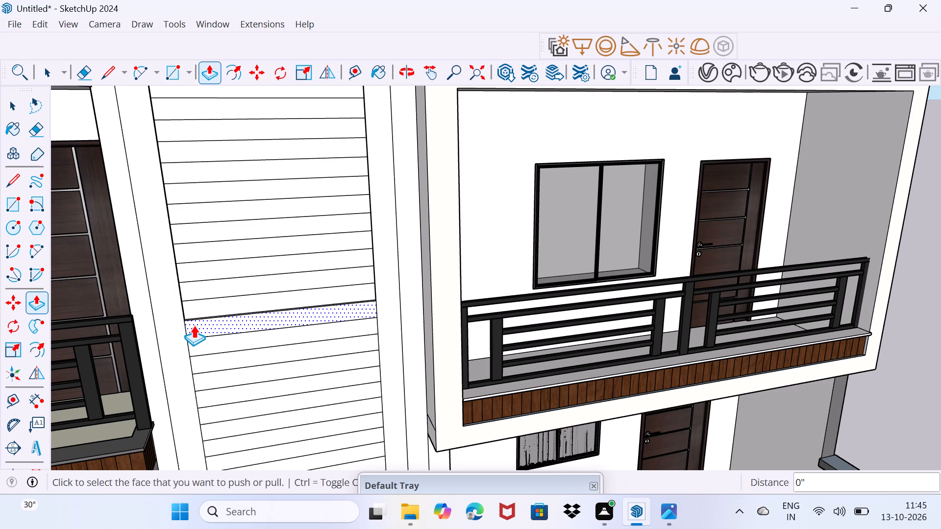
{"action": "double_click", "coordinate": [194, 325]}
{"action": "double_click", "coordinate": [197, 340]}
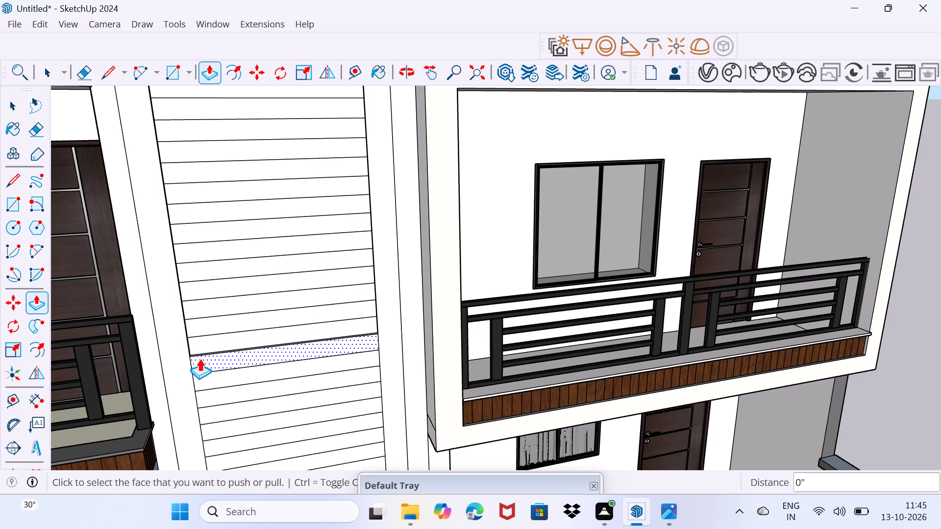
{"action": "double_click", "coordinate": [199, 359]}
Repeat the 0.4" Push/Pull on the next twelve strips down the central panel, the thirty-seventh to forty-eighth from the top.
{"action": "middle_click_drag", "start_coordinate": [199, 359], "coordinate": [171, 232]}
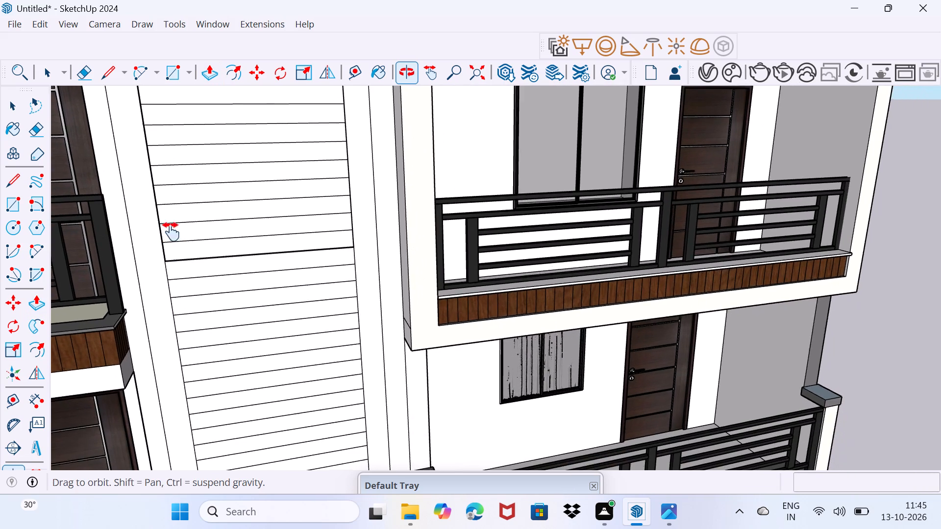
{"action": "middle_click_drag", "start_coordinate": [171, 232], "coordinate": [151, 155]}
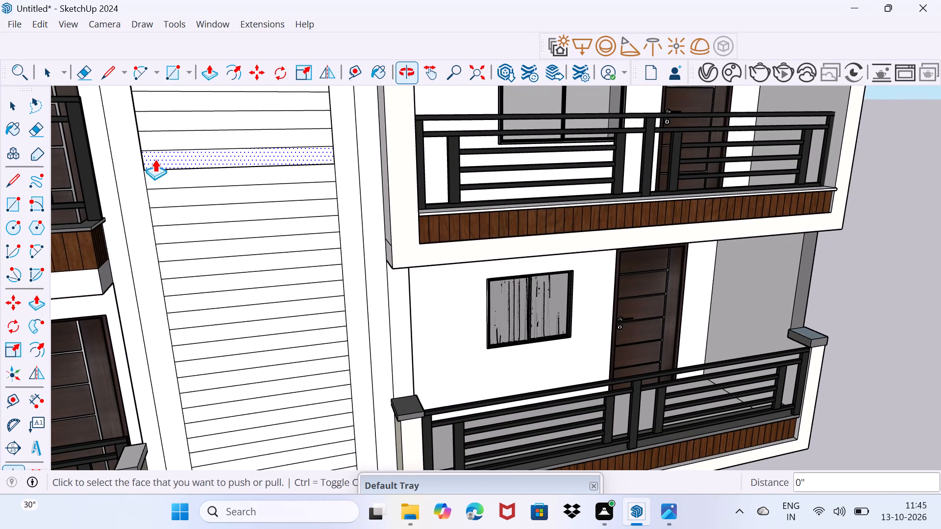
{"action": "double_click", "coordinate": [161, 171]}
{"action": "double_click", "coordinate": [162, 193]}
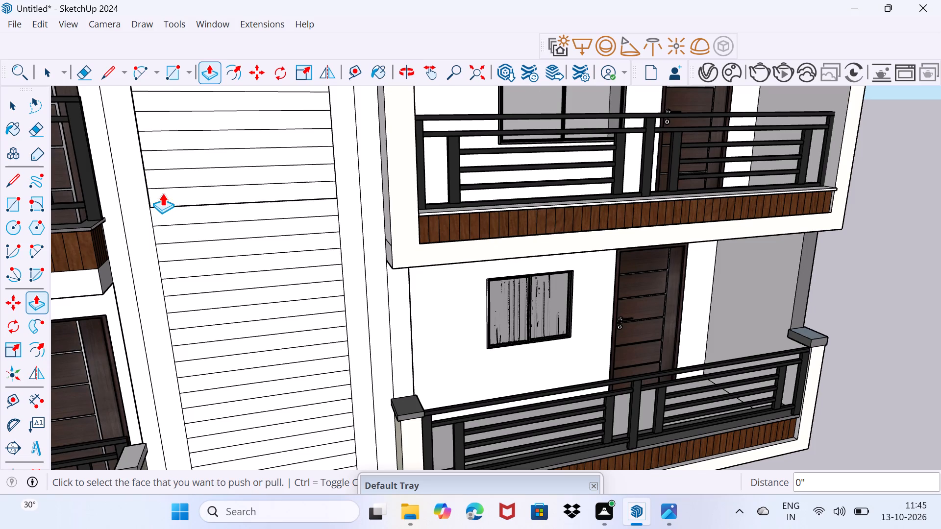
{"action": "double_click", "coordinate": [163, 211]}
{"action": "double_click", "coordinate": [164, 231]}
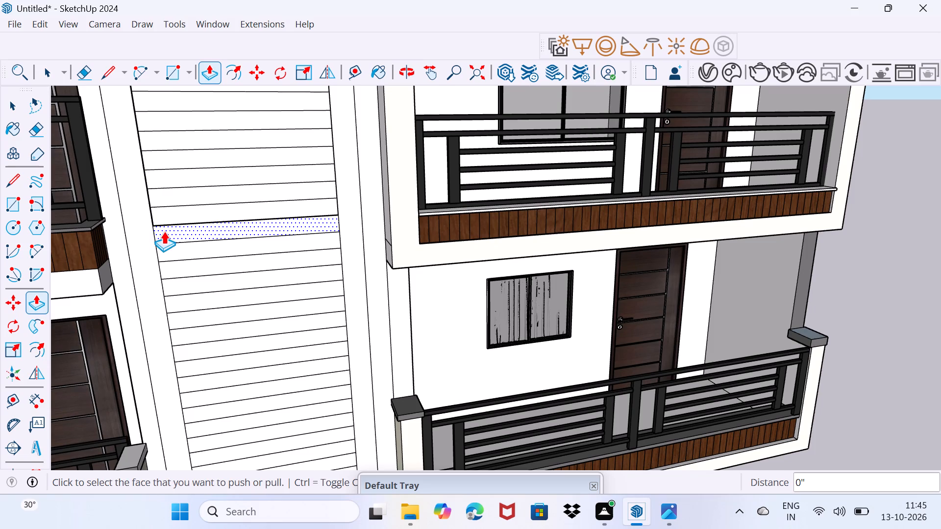
{"action": "double_click", "coordinate": [165, 245]}
{"action": "double_click", "coordinate": [165, 264]}
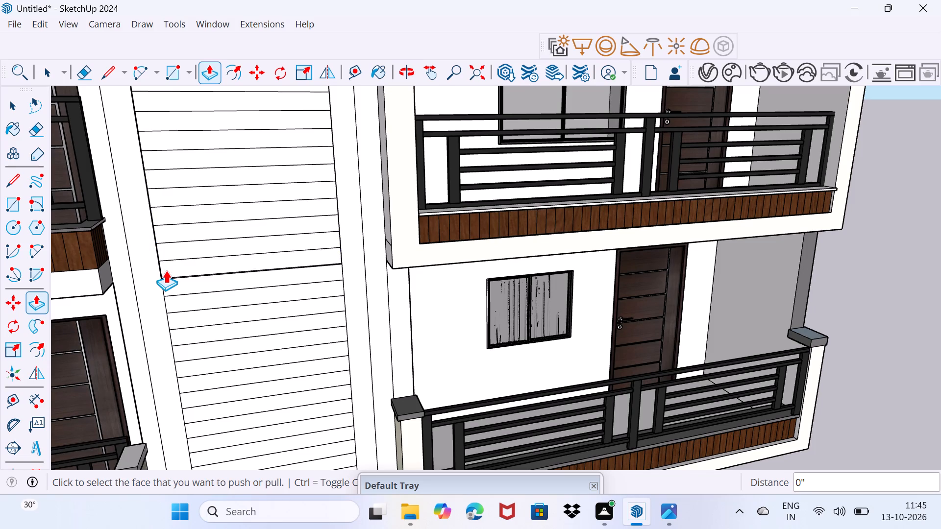
{"action": "double_click", "coordinate": [167, 280]}
{"action": "double_click", "coordinate": [173, 300]}
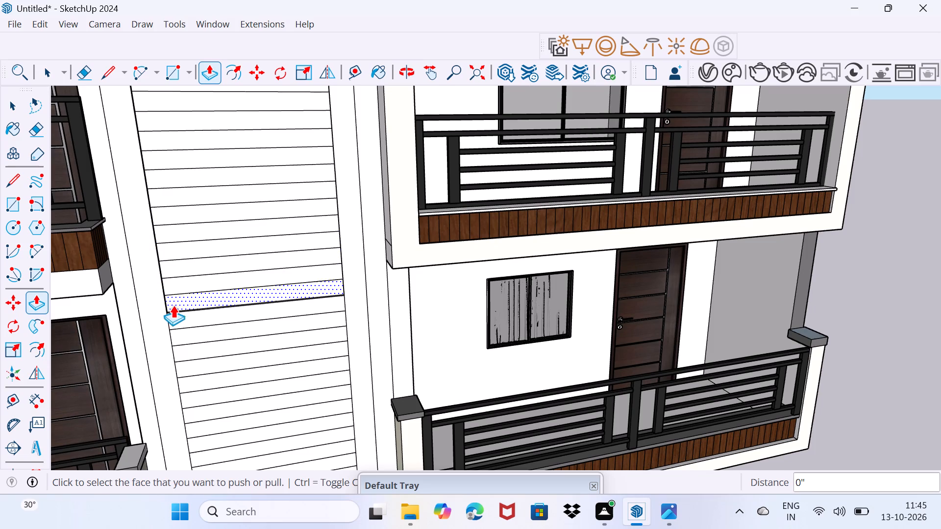
{"action": "double_click", "coordinate": [176, 319]}
{"action": "left_click", "coordinate": [176, 334]}
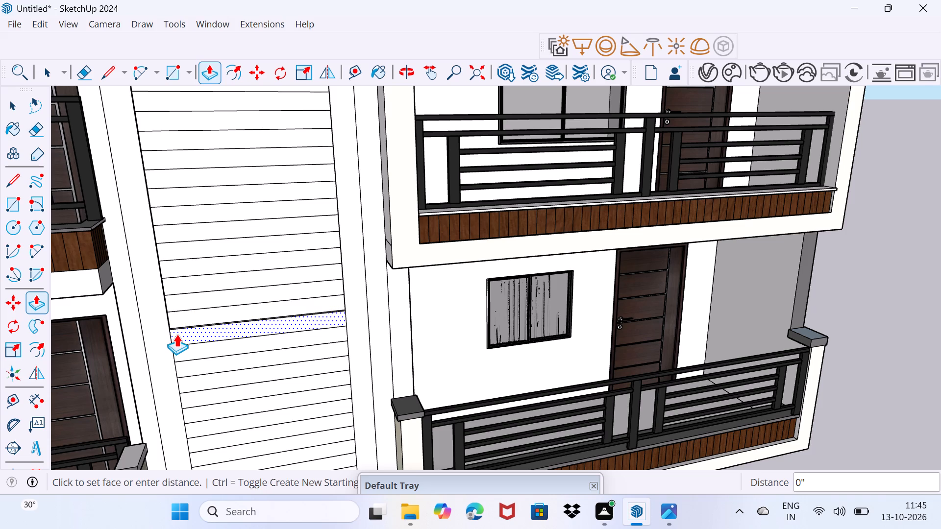
{"action": "left_click", "coordinate": [176, 334]}
{"action": "double_click", "coordinate": [177, 346]}
{"action": "double_click", "coordinate": [180, 363]}
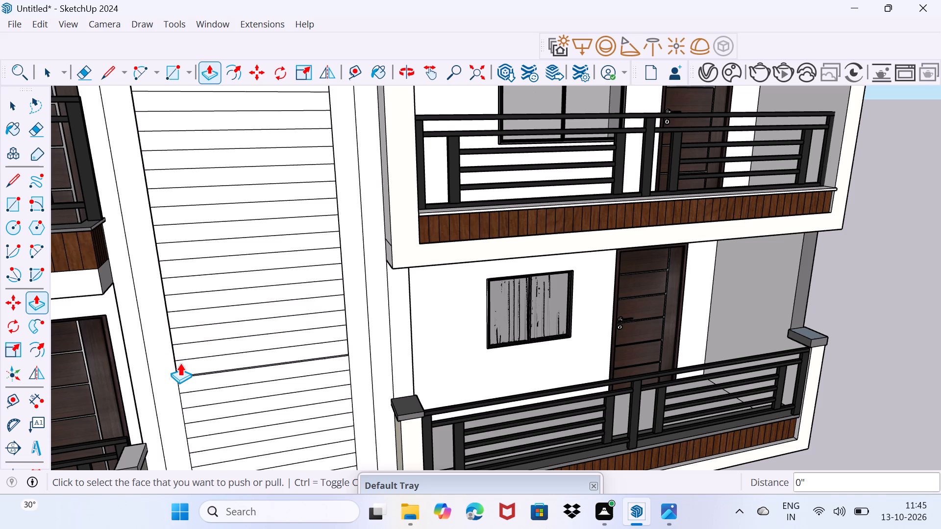
{"action": "middle_click_drag", "start_coordinate": [180, 363], "coordinate": [145, 189]}
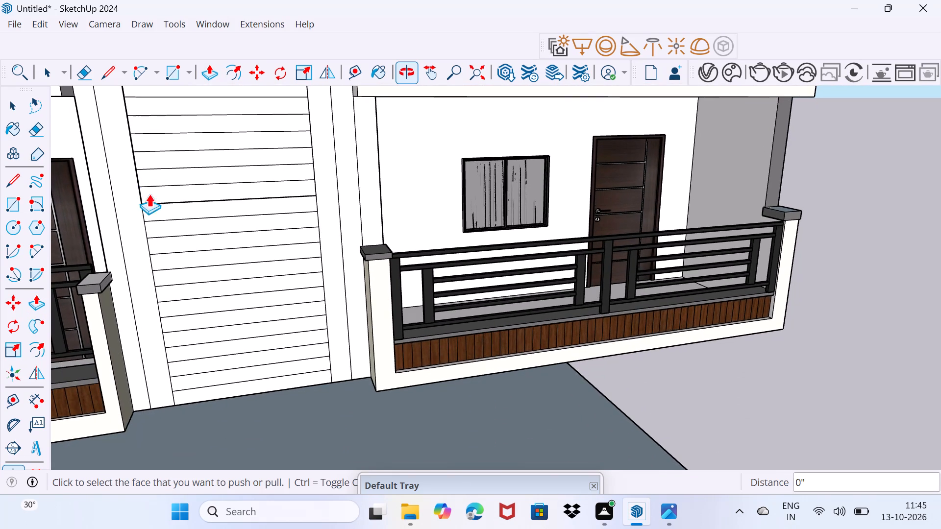
Repeat the Push/Pull on the next eight horizontal strips down the central panel, from the forty-ninth strip.
{"action": "double_click", "coordinate": [156, 206]}
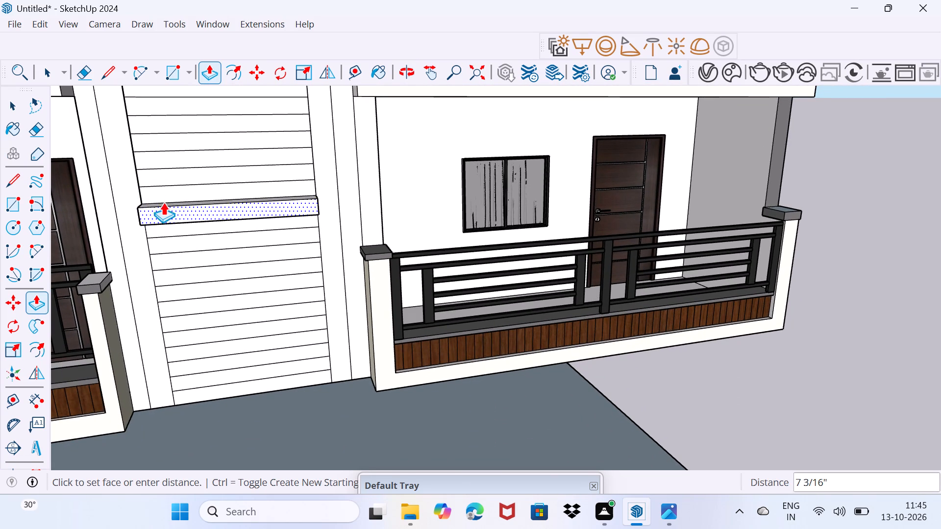
{"action": "left_click", "coordinate": [169, 184]}
{"action": "double_click", "coordinate": [167, 223]}
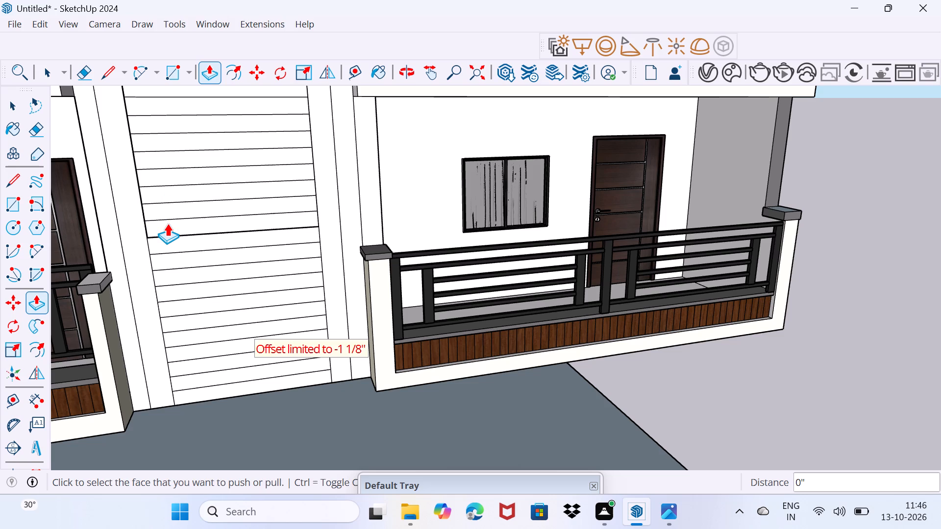
{"action": "double_click", "coordinate": [166, 240]}
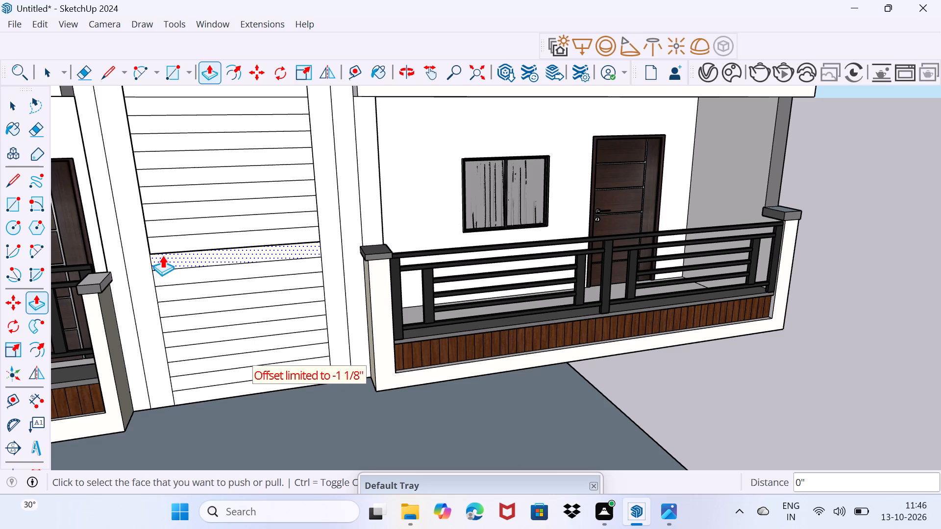
{"action": "double_click", "coordinate": [162, 255]}
{"action": "double_click", "coordinate": [162, 271]}
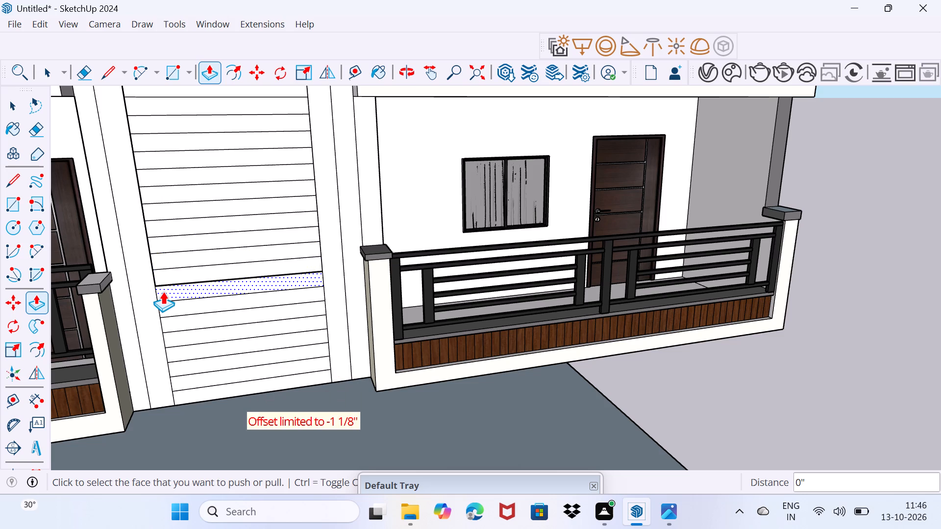
{"action": "double_click", "coordinate": [163, 291]}
{"action": "left_click", "coordinate": [164, 306]}
{"action": "left_click", "coordinate": [164, 306]}
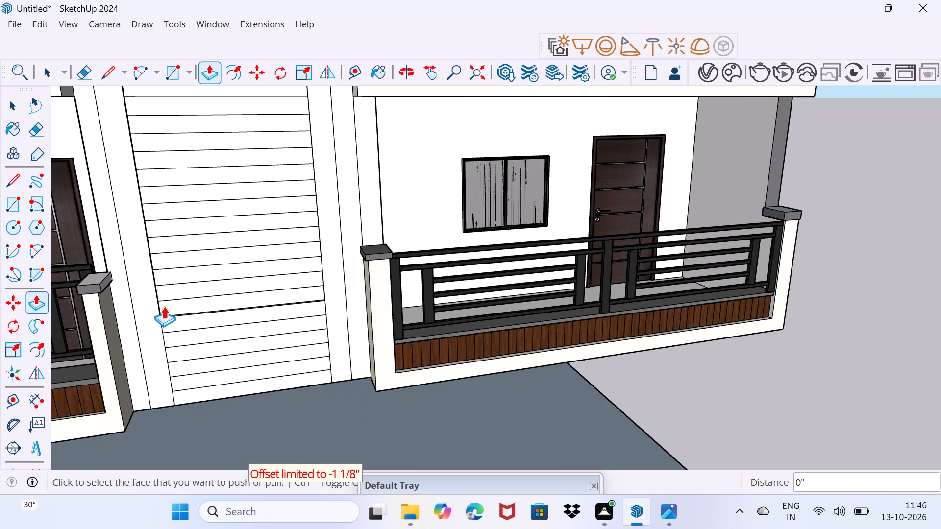
{"action": "double_click", "coordinate": [167, 318]}
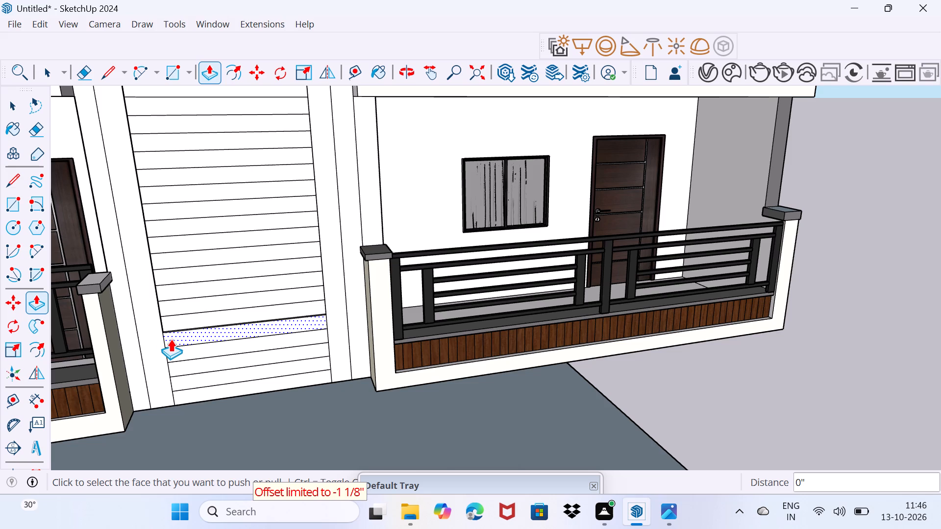
Repeat the Push/Pull on the lowest four strips of the central panel and on the skipped strip just above them.
{"action": "left_click", "coordinate": [172, 348]}
{"action": "left_click", "coordinate": [172, 348]}
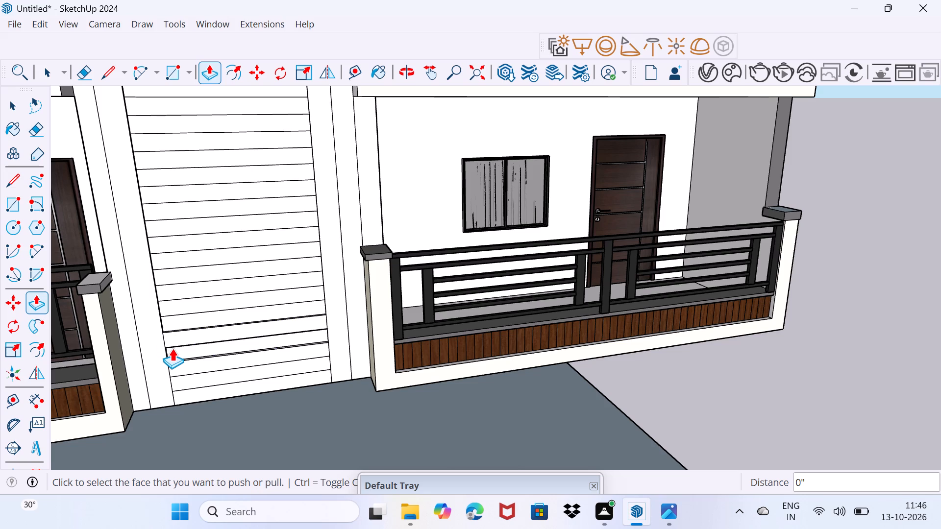
{"action": "double_click", "coordinate": [175, 366]}
{"action": "double_click", "coordinate": [180, 381]}
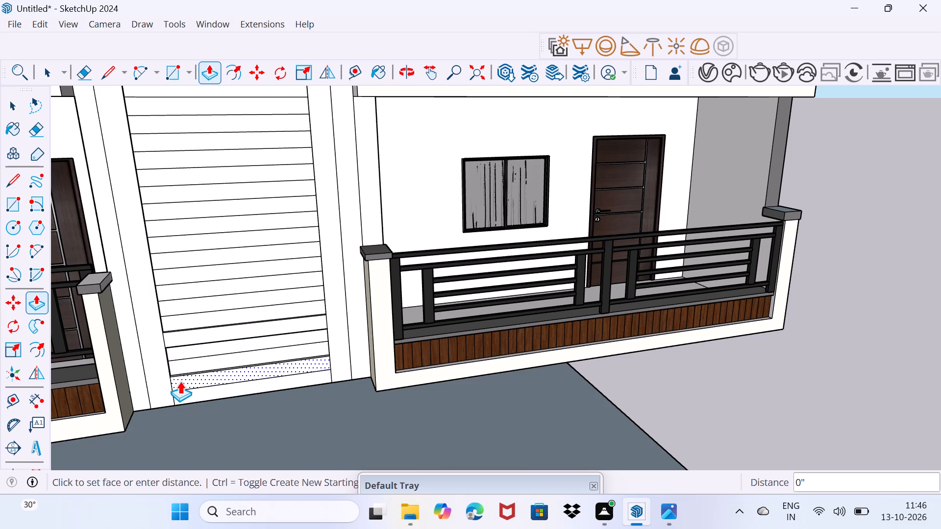
{"action": "double_click", "coordinate": [185, 393]}
{"action": "scroll", "coordinate": [168, 350], "scroll_direction": "up", "scroll_amount": 4}
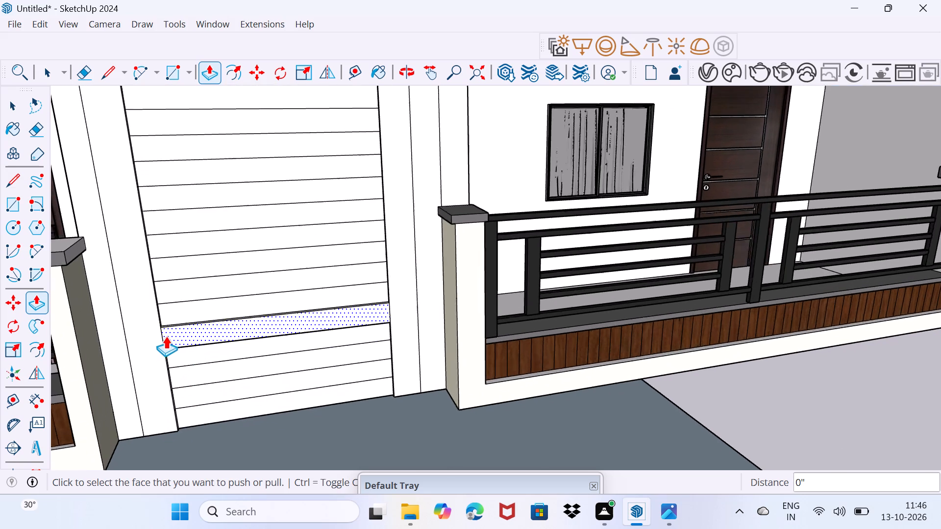
{"action": "scroll", "coordinate": [166, 336], "scroll_direction": "up", "scroll_amount": 1}
{"action": "middle_click_drag", "start_coordinate": [166, 332], "coordinate": [217, 339]}
{"action": "double_click", "coordinate": [207, 357]}
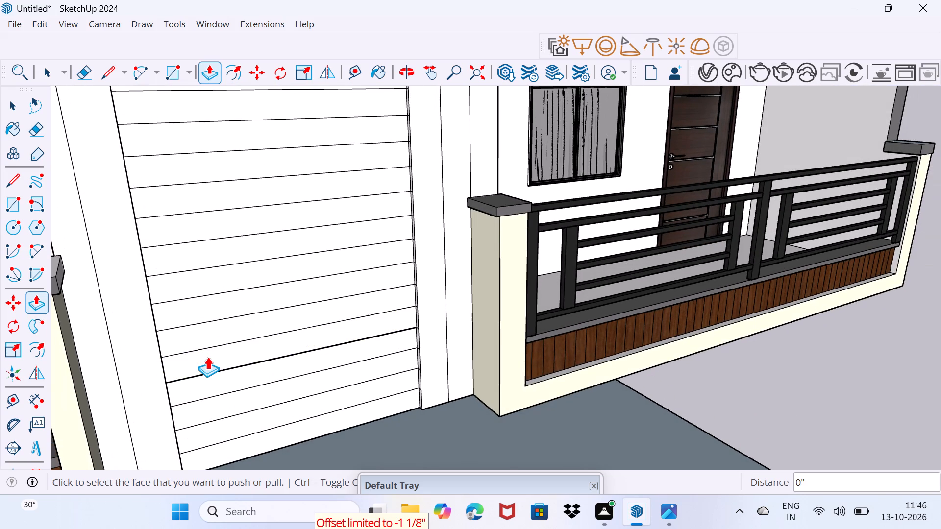
{"action": "key", "text": "space"}
Paint the bottom ten strips of the central panel with the reddish-brown colour from the Colors-Named collection.
{"action": "scroll", "coordinate": [166, 328], "scroll_direction": "down", "scroll_amount": 4}
{"action": "middle_click_drag", "start_coordinate": [160, 335], "coordinate": [278, 301]}
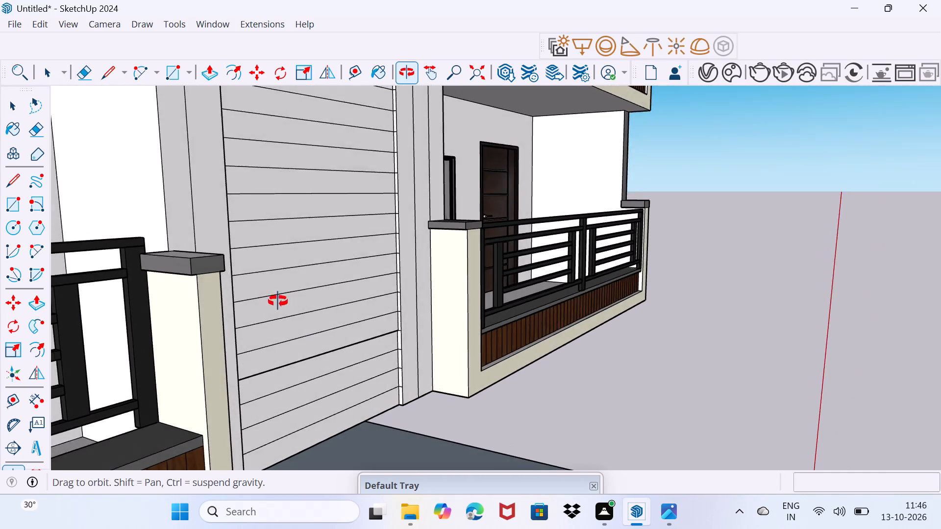
{"action": "middle_click_drag", "start_coordinate": [278, 301], "coordinate": [0, 386]}
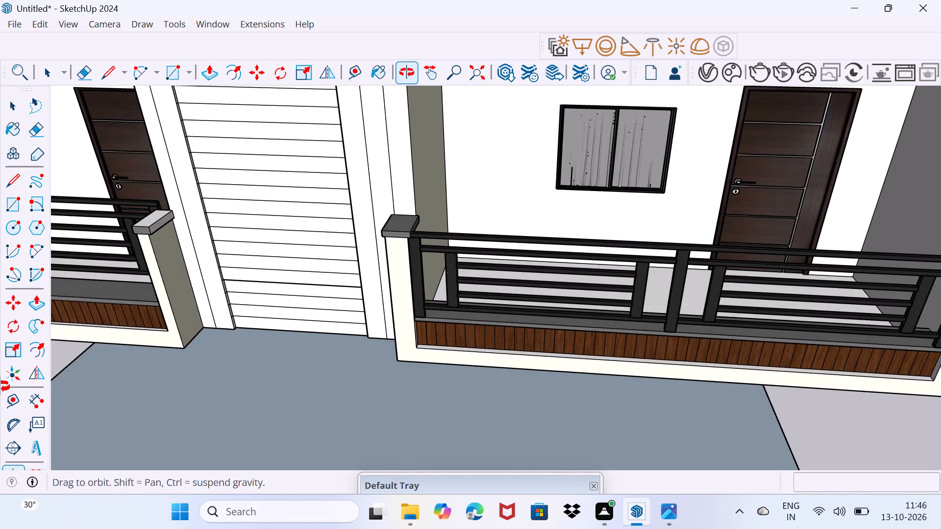
{"action": "middle_click_drag", "start_coordinate": [0, 386], "coordinate": [108, 349]}
{"action": "left_click_drag", "start_coordinate": [436, 491], "coordinate": [662, 260]}
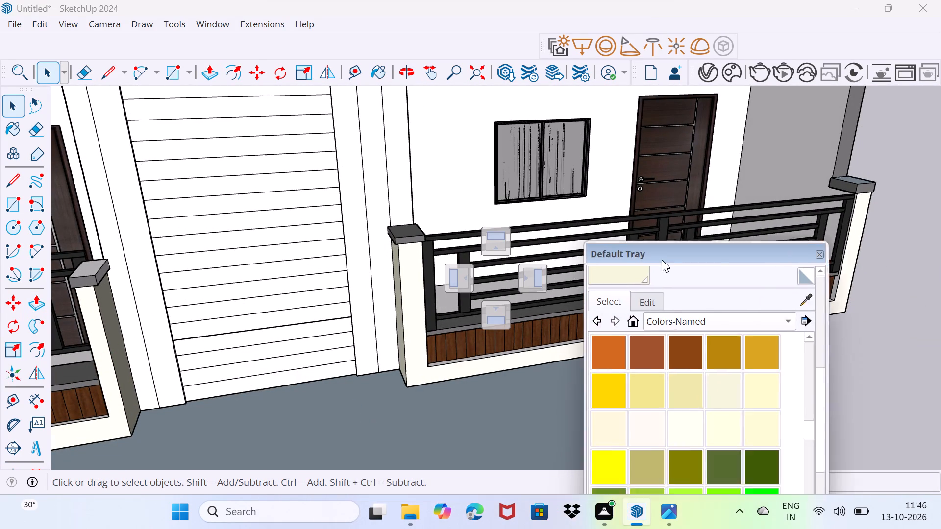
{"action": "left_click_drag", "start_coordinate": [662, 260], "coordinate": [703, 199]}
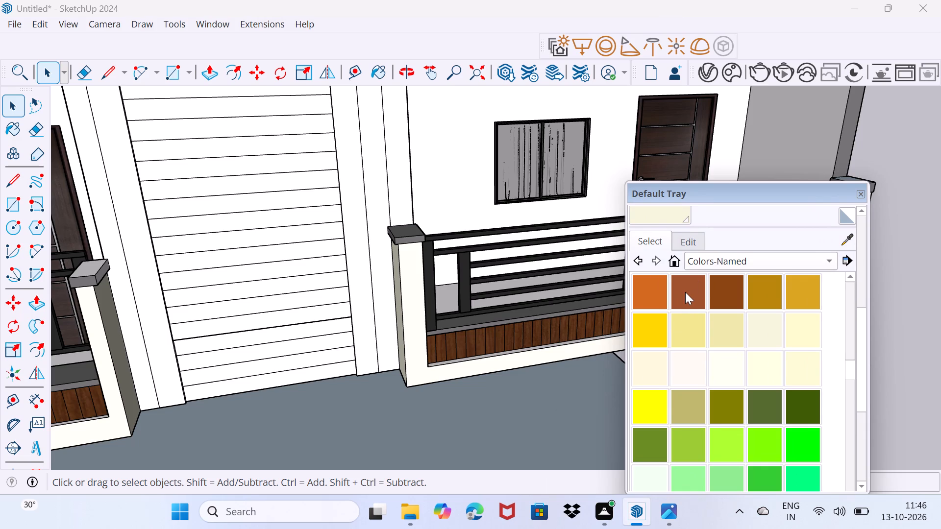
{"action": "left_click", "coordinate": [685, 290]}
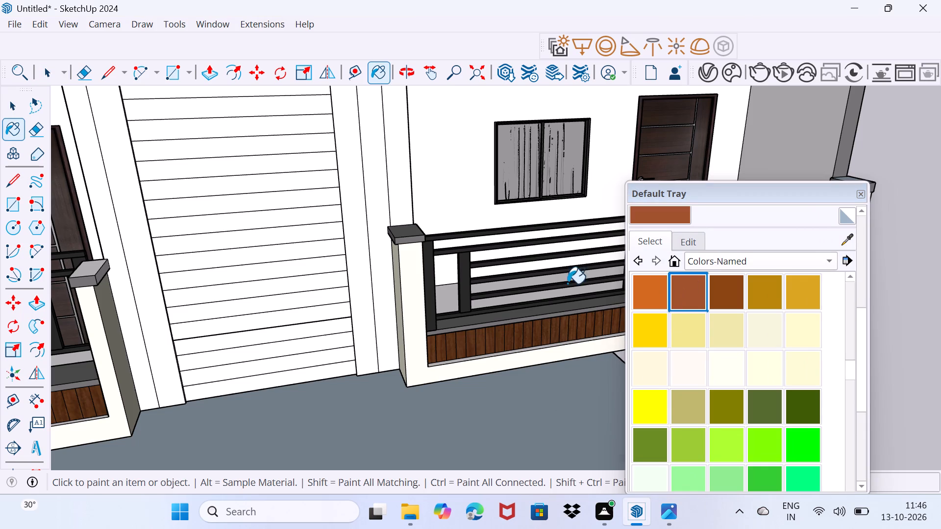
{"action": "left_click", "coordinate": [249, 315]}
{"action": "left_click", "coordinate": [249, 319]}
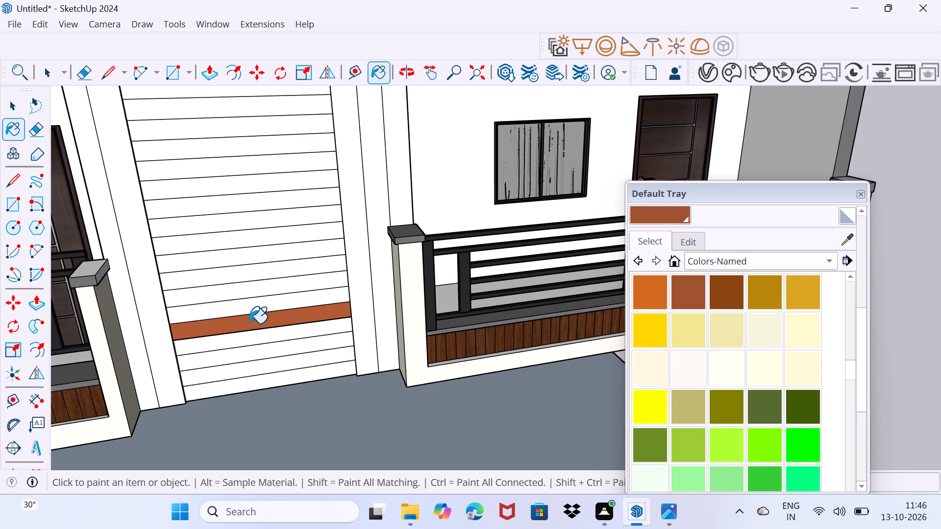
{"action": "left_click", "coordinate": [253, 335]}
{"action": "left_click", "coordinate": [258, 352]}
{"action": "left_click", "coordinate": [259, 362]}
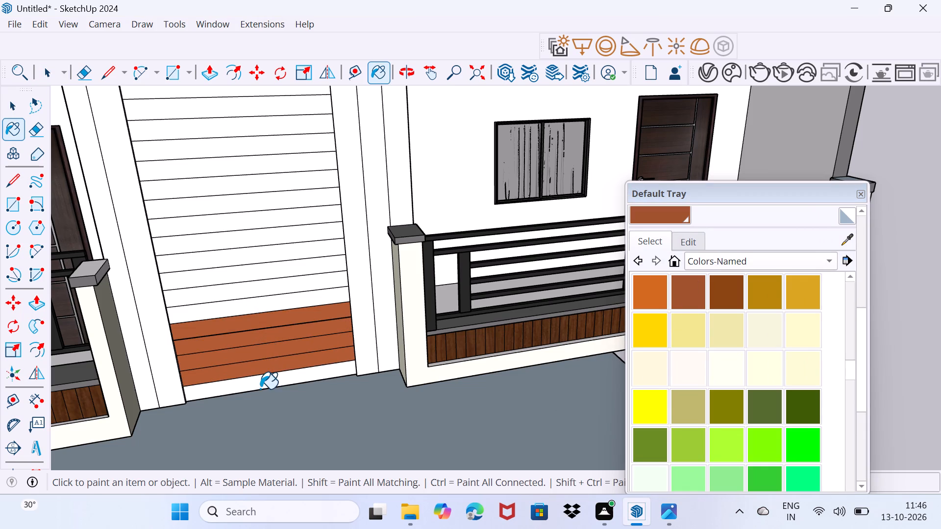
{"action": "left_click", "coordinate": [260, 385]}
{"action": "left_click", "coordinate": [255, 308]}
{"action": "left_click", "coordinate": [250, 295]}
{"action": "left_click", "coordinate": [247, 277]}
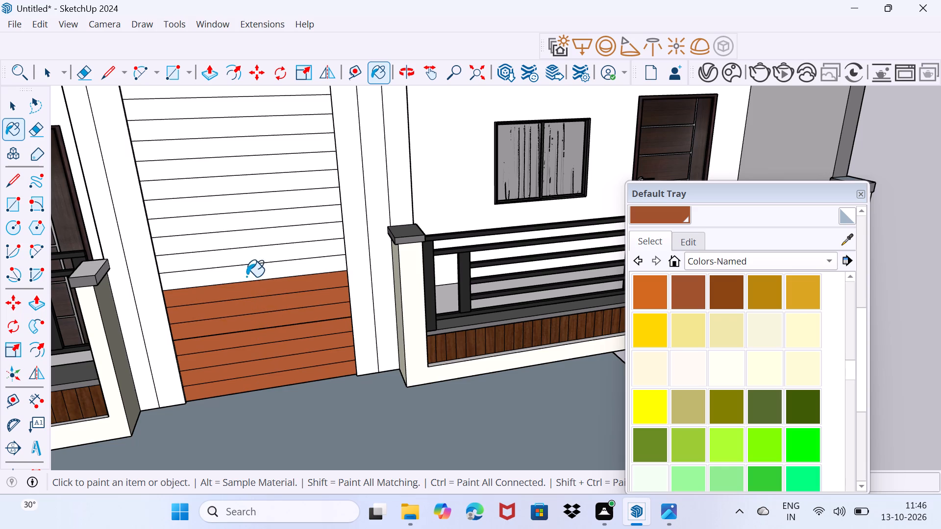
{"action": "left_click", "coordinate": [246, 264]}
{"action": "left_click", "coordinate": [243, 240]}
{"action": "left_click", "coordinate": [242, 249]}
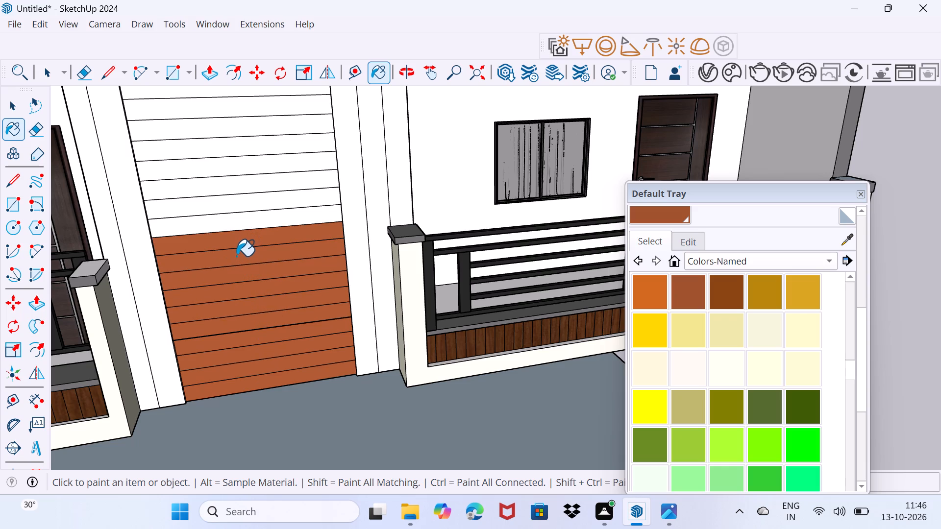
Paint the next eight strips up the central panel with the same reddish-brown colour, including those skipped in between.
{"action": "middle_click_drag", "start_coordinate": [236, 251], "coordinate": [285, 451], "text": "shift"}
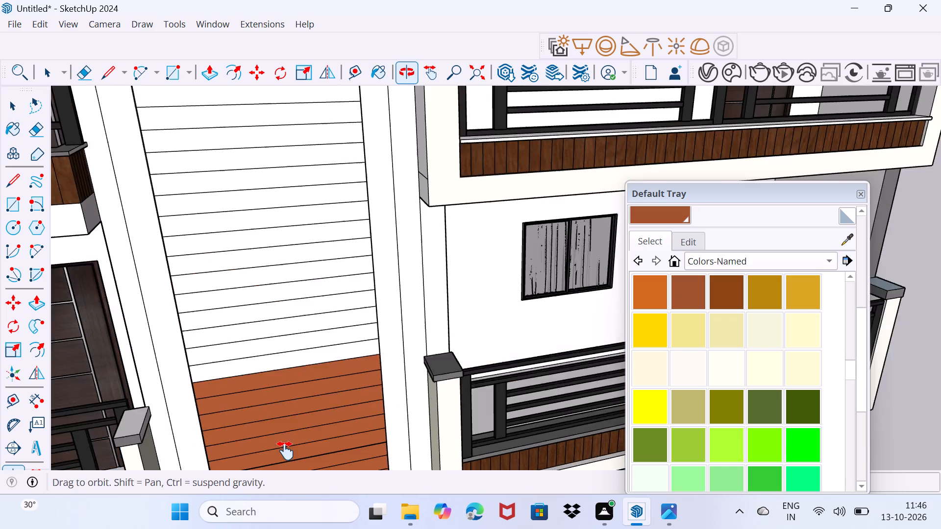
{"action": "middle_click_drag", "start_coordinate": [285, 451], "coordinate": [285, 449], "text": "shift"}
{"action": "left_click", "coordinate": [283, 417]}
{"action": "left_click", "coordinate": [273, 397]}
{"action": "left_click", "coordinate": [274, 403]}
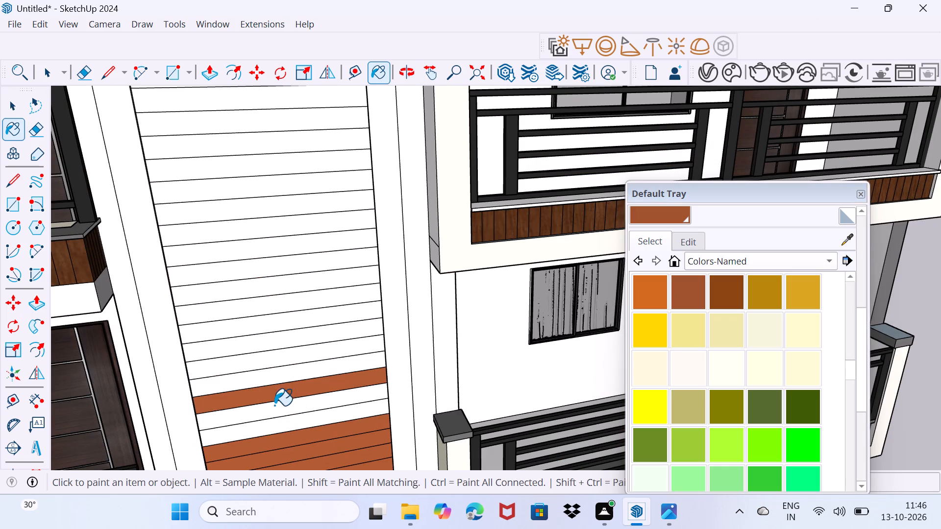
{"action": "left_click", "coordinate": [277, 426]}
{"action": "left_click", "coordinate": [263, 388]}
{"action": "double_click", "coordinate": [261, 375]}
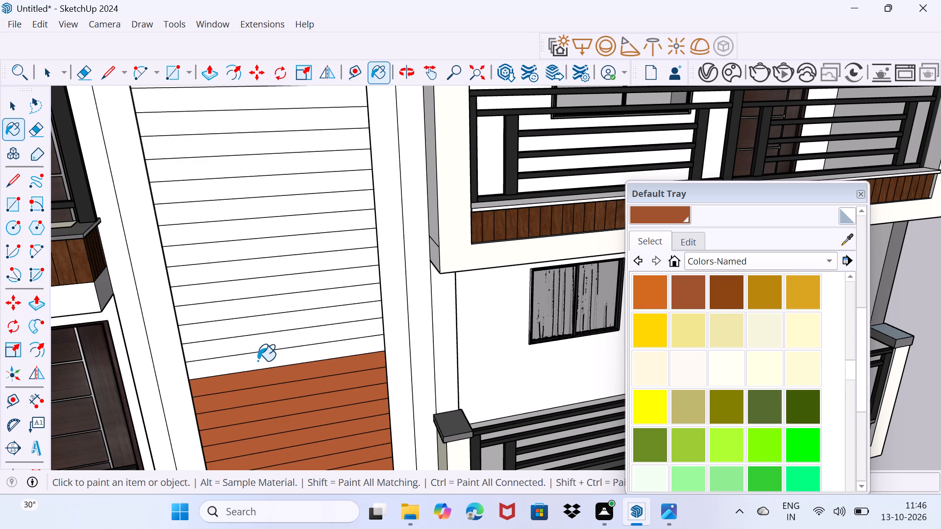
{"action": "left_click", "coordinate": [258, 361]}
{"action": "left_click", "coordinate": [253, 344]}
{"action": "left_click", "coordinate": [247, 324]}
{"action": "left_click", "coordinate": [240, 303]}
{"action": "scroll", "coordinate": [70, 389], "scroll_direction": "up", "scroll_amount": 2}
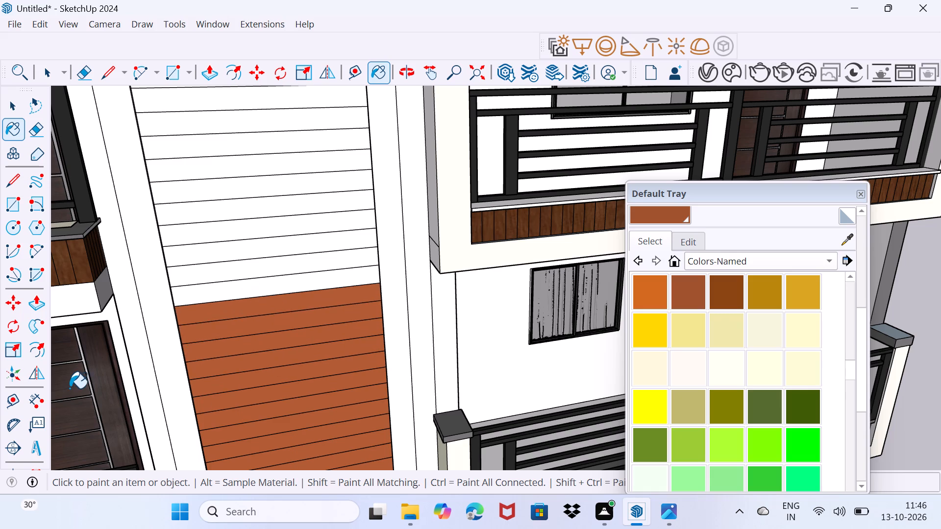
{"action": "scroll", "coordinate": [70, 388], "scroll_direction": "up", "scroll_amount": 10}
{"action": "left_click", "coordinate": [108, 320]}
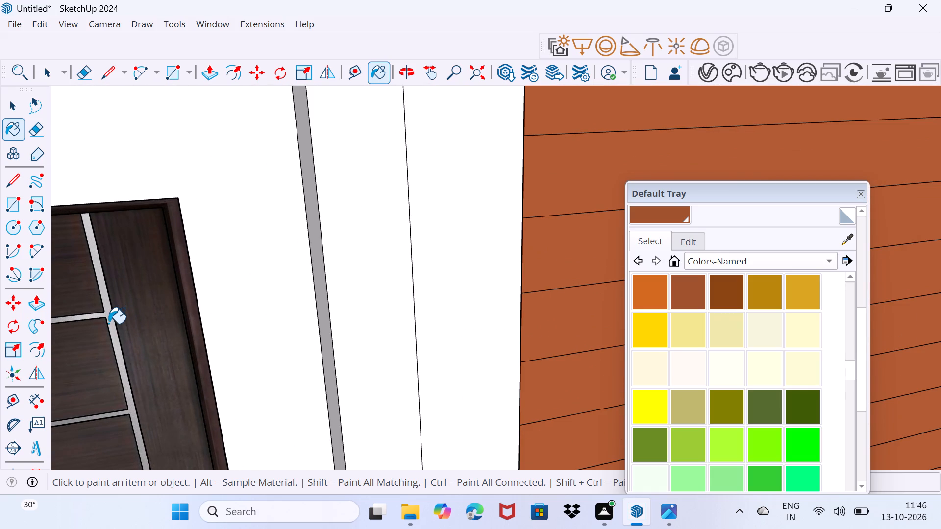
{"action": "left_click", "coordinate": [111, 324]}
Paint the next two white strips above the coloured part of the central panel reddish-brown.
{"action": "scroll", "coordinate": [111, 324], "scroll_direction": "down", "scroll_amount": 14}
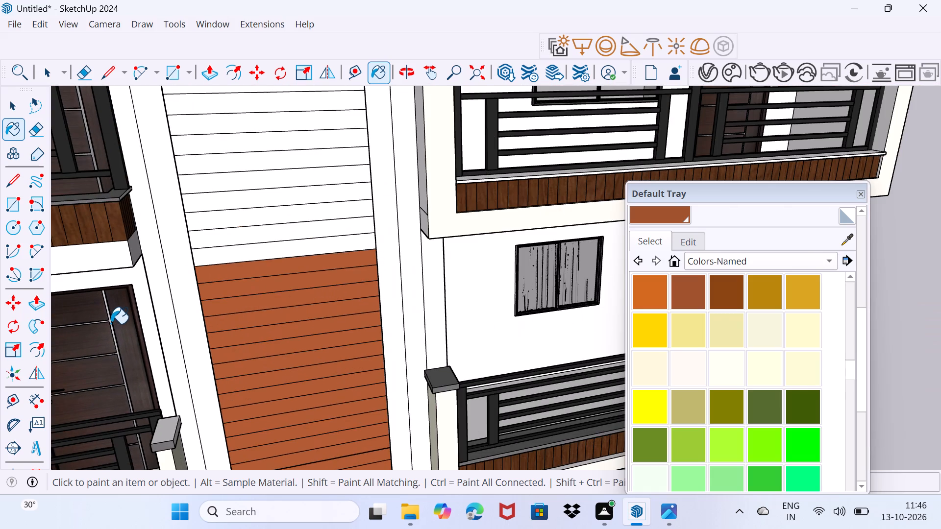
{"action": "left_click", "coordinate": [212, 262]}
{"action": "left_click", "coordinate": [217, 248]}
{"action": "left_click", "coordinate": [217, 230]}
{"action": "left_click", "coordinate": [217, 221]}
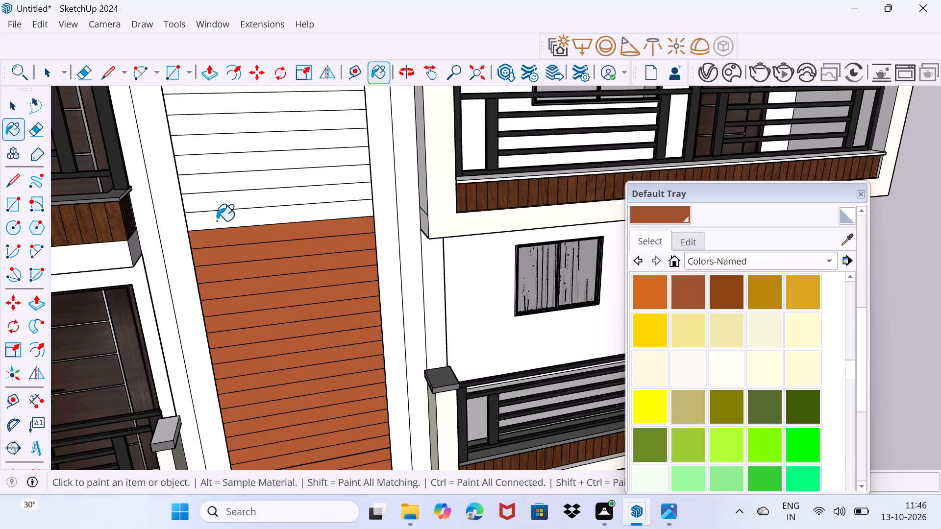
Continue the reddish-brown paint on the white strips farther up the central panel, beside the first-floor balcony.
{"action": "middle_click_drag", "start_coordinate": [217, 221], "coordinate": [256, 456]}
{"action": "left_click", "coordinate": [257, 442]}
{"action": "left_click_drag", "start_coordinate": [256, 420], "coordinate": [253, 410]}
{"action": "left_click_drag", "start_coordinate": [251, 389], "coordinate": [250, 382]}
{"action": "left_click_drag", "start_coordinate": [249, 377], "coordinate": [249, 368]}
{"action": "left_click_drag", "start_coordinate": [248, 363], "coordinate": [248, 357]}
{"action": "left_click_drag", "start_coordinate": [245, 339], "coordinate": [243, 327]}
{"action": "left_click_drag", "start_coordinate": [233, 290], "coordinate": [234, 279]}
{"action": "left_click_drag", "start_coordinate": [235, 273], "coordinate": [235, 264]}
{"action": "left_click_drag", "start_coordinate": [235, 229], "coordinate": [235, 223]}
{"action": "left_click_drag", "start_coordinate": [235, 217], "coordinate": [233, 206]}
{"action": "left_click_drag", "start_coordinate": [232, 188], "coordinate": [232, 183]}
{"action": "left_click", "coordinate": [232, 180]}
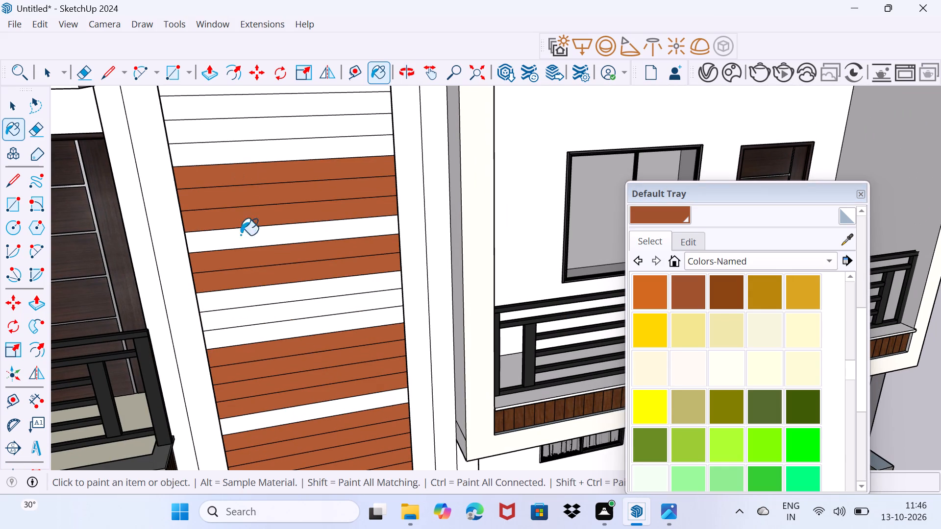
Fill the five skipped white strips within the coloured part of the central panel with the same reddish-brown.
{"action": "left_click", "coordinate": [245, 241]}
{"action": "left_click", "coordinate": [260, 310]}
{"action": "left_click_drag", "start_coordinate": [263, 325], "coordinate": [267, 343]}
{"action": "left_click_drag", "start_coordinate": [267, 344], "coordinate": [267, 366]}
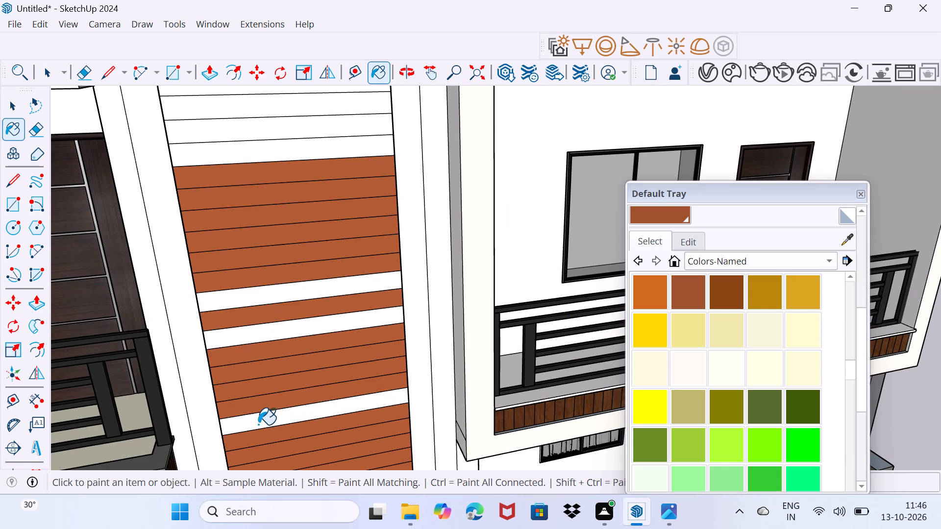
{"action": "left_click", "coordinate": [258, 422]}
{"action": "left_click", "coordinate": [256, 334]}
{"action": "left_click", "coordinate": [250, 297]}
Paint the next run of white strips up the central panel reddish-brown, going back over the one skipped between them.
{"action": "middle_click_drag", "start_coordinate": [250, 296], "coordinate": [251, 297]}
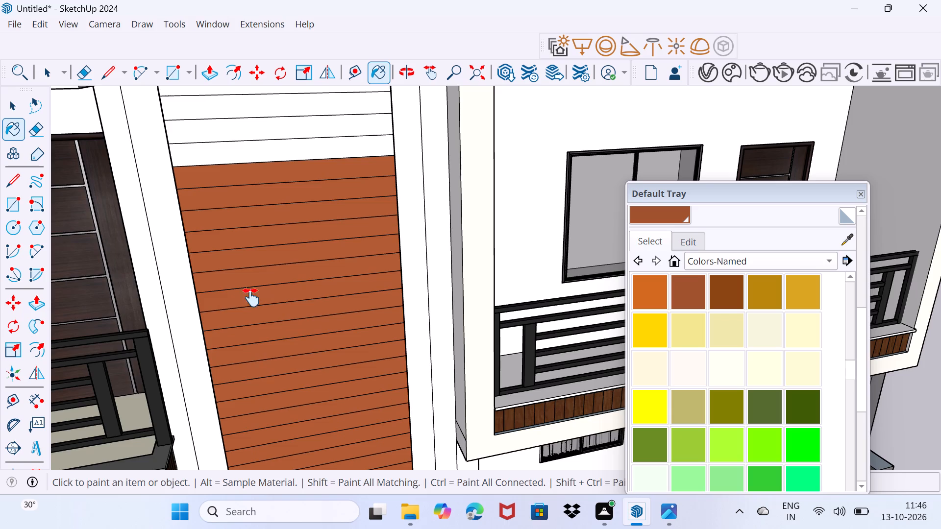
{"action": "middle_click_drag", "start_coordinate": [251, 297], "coordinate": [292, 523]}
{"action": "left_click", "coordinate": [281, 402]}
{"action": "left_click", "coordinate": [281, 389]}
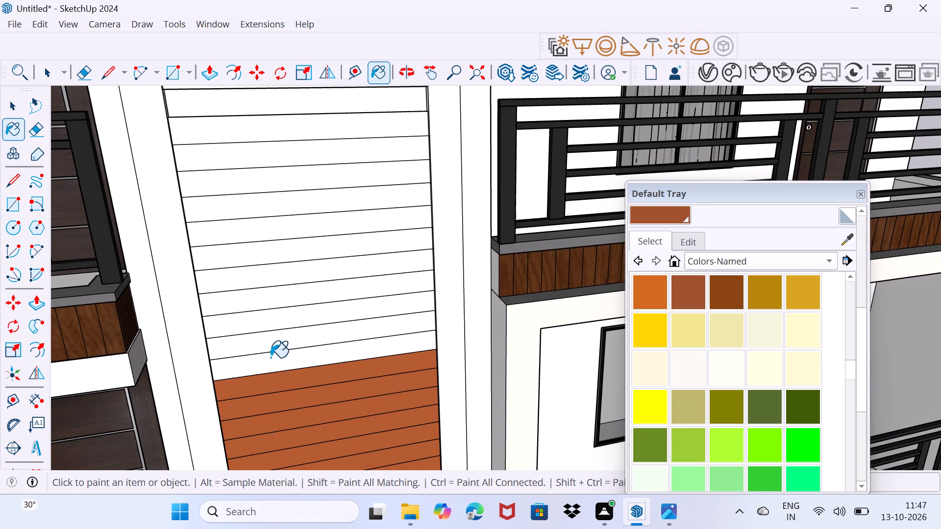
{"action": "left_click", "coordinate": [271, 356]}
{"action": "left_click", "coordinate": [270, 340]}
{"action": "left_click", "coordinate": [269, 330]}
{"action": "left_click", "coordinate": [265, 306]}
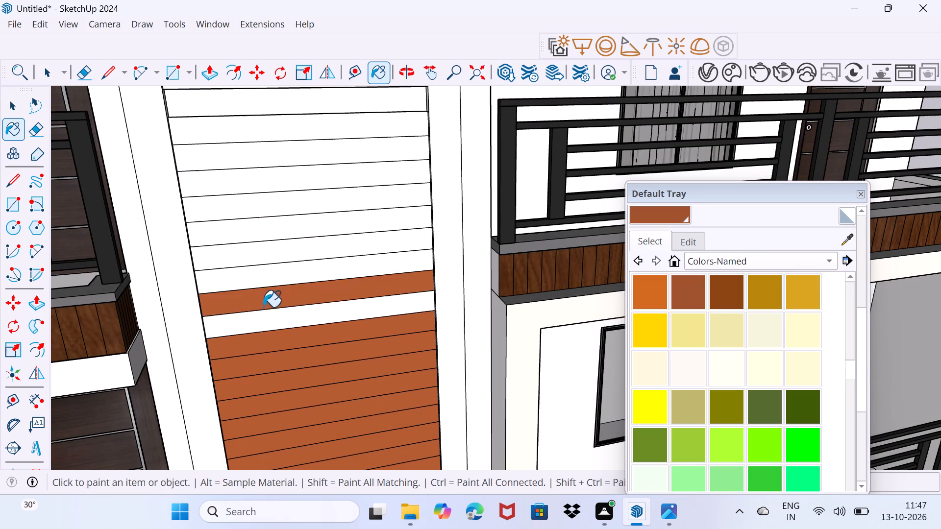
{"action": "left_click", "coordinate": [263, 315]}
{"action": "left_click", "coordinate": [254, 286]}
{"action": "left_click", "coordinate": [251, 263]}
{"action": "left_click", "coordinate": [250, 243]}
{"action": "left_click", "coordinate": [248, 224]}
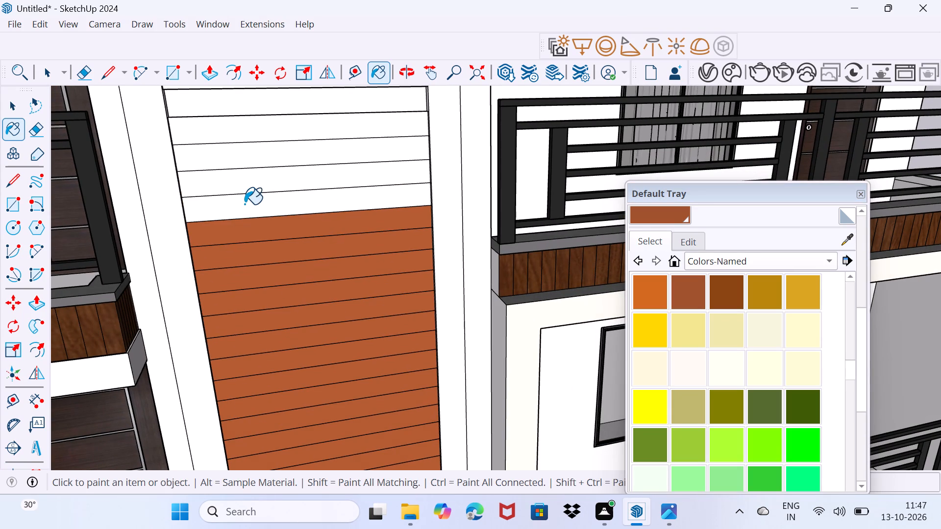
{"action": "left_click", "coordinate": [245, 204]}
Paint the projecting strip high on the central panel, its narrow ledge face and the white strips just below it reddish-brown.
{"action": "middle_click_drag", "start_coordinate": [245, 204], "coordinate": [298, 497]}
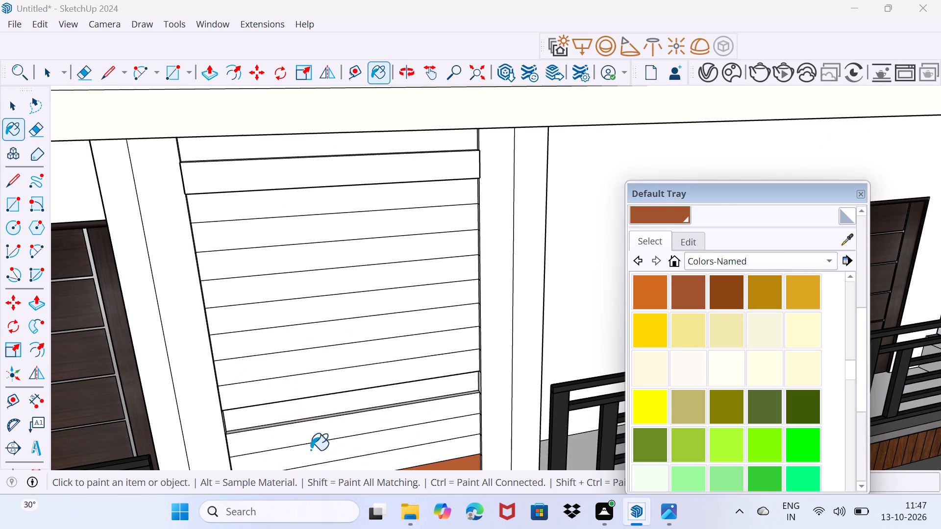
{"action": "left_click", "coordinate": [323, 437]}
{"action": "left_click", "coordinate": [320, 415]}
{"action": "scroll", "coordinate": [322, 421], "scroll_direction": "up", "scroll_amount": 4}
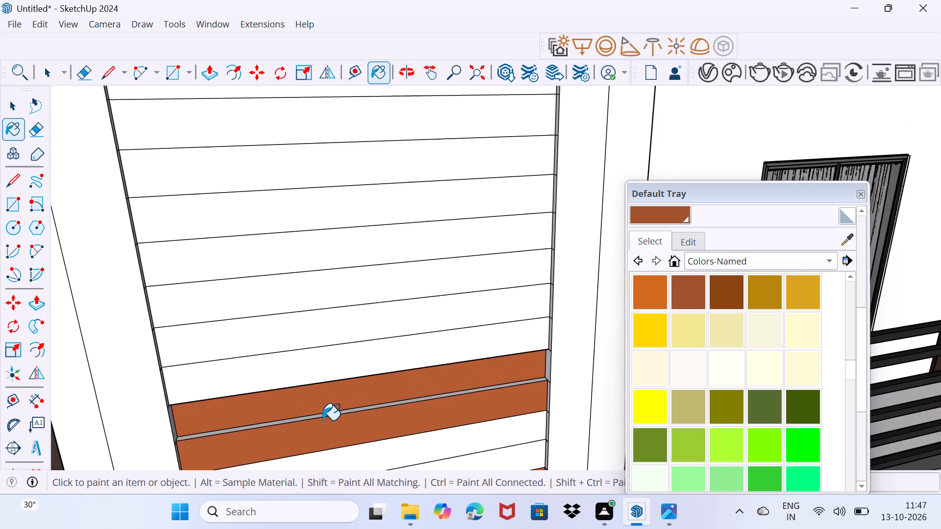
{"action": "left_click", "coordinate": [323, 415]}
{"action": "scroll", "coordinate": [323, 418], "scroll_direction": "down", "scroll_amount": 7}
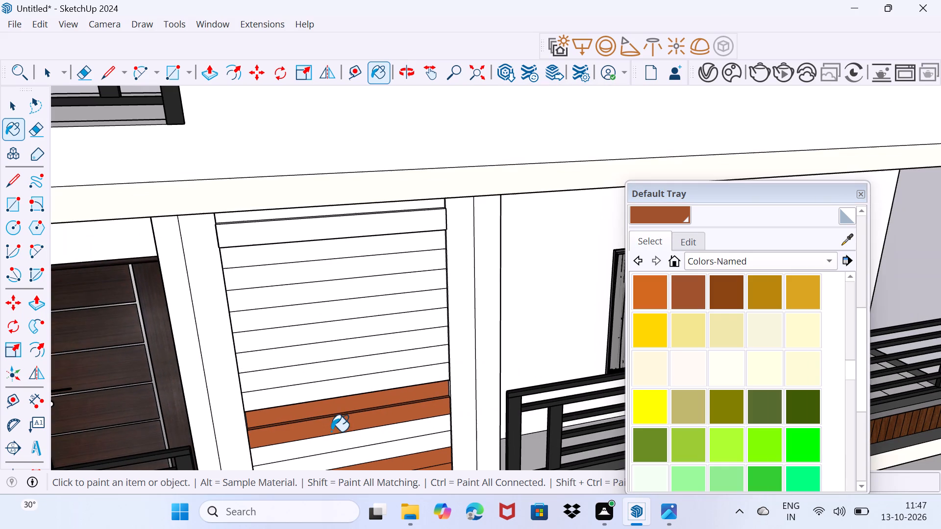
{"action": "left_click", "coordinate": [343, 445]}
{"action": "left_click", "coordinate": [357, 461]}
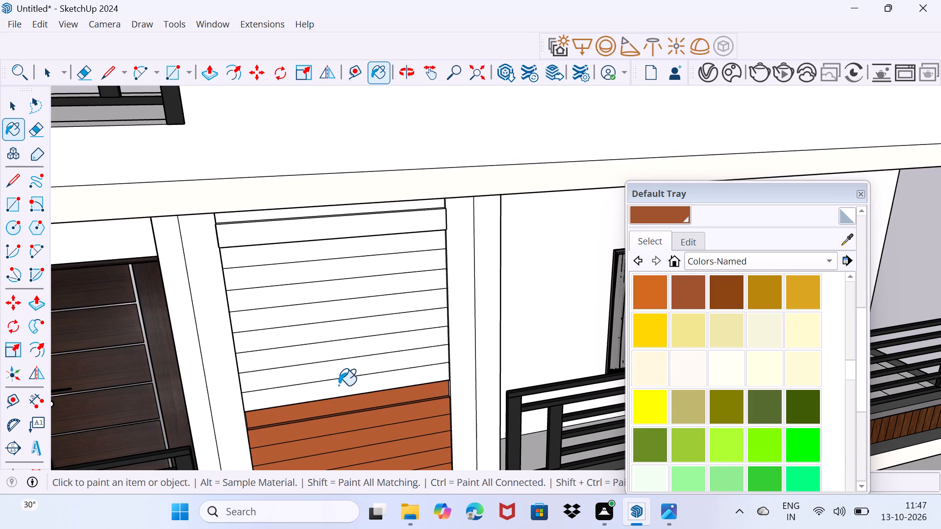
Paint the white strip above that projecting strip and the projecting strip's end faces the same reddish-brown.
{"action": "left_click", "coordinate": [339, 385]}
{"action": "scroll", "coordinate": [454, 409], "scroll_direction": "up", "scroll_amount": 4}
{"action": "left_click", "coordinate": [448, 382]}
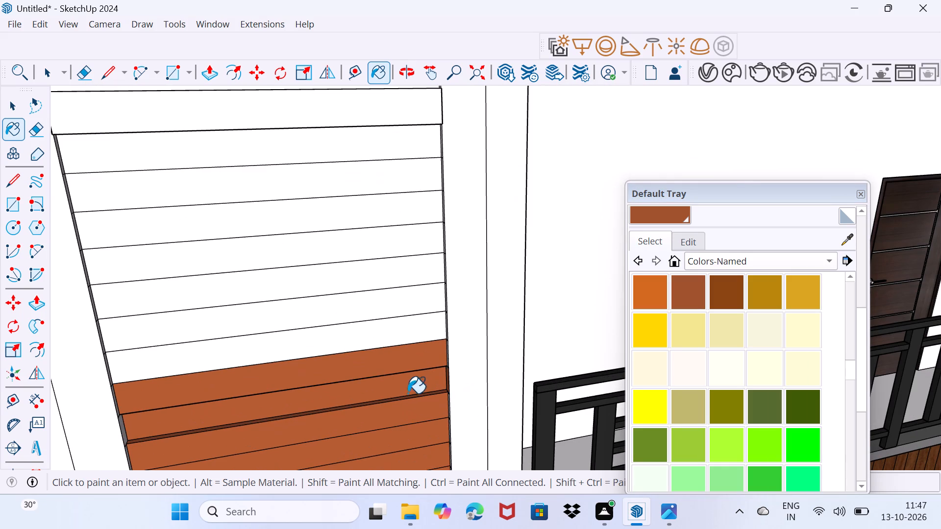
{"action": "left_click", "coordinate": [125, 437]}
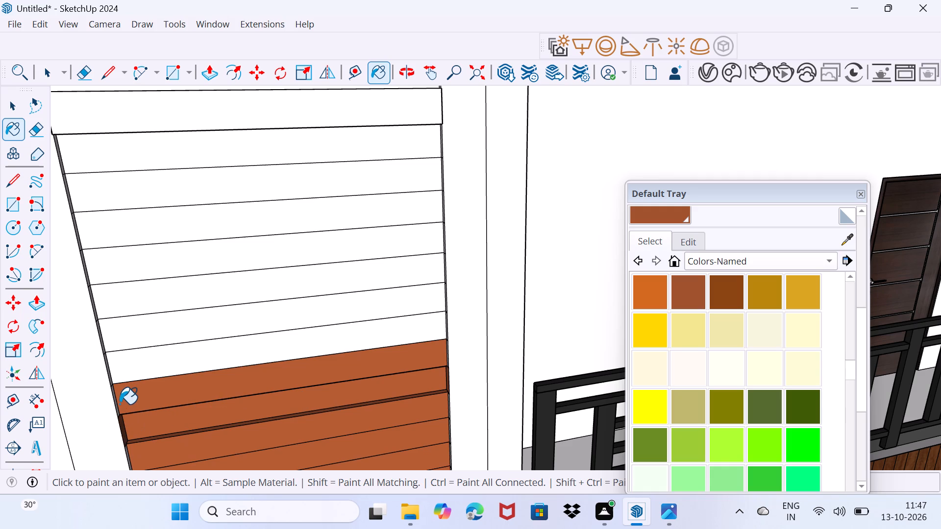
{"action": "left_click", "coordinate": [119, 405]}
Paint the remaining white strips up to and including the topmost projecting strip of the central panel reddish-brown.
{"action": "left_click", "coordinate": [157, 348]}
{"action": "left_click", "coordinate": [157, 337]}
{"action": "left_click", "coordinate": [153, 301]}
{"action": "left_click", "coordinate": [147, 264]}
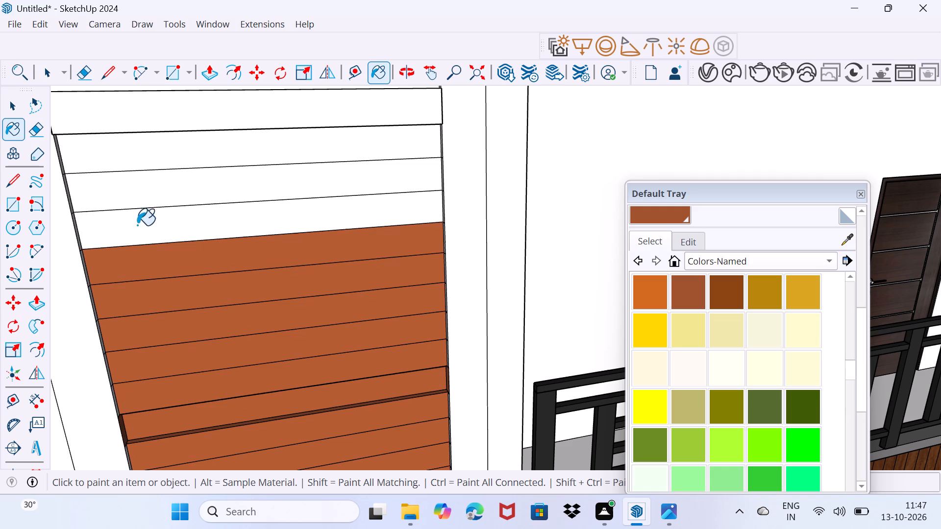
{"action": "left_click", "coordinate": [137, 223]}
{"action": "left_click", "coordinate": [131, 196]}
{"action": "left_click", "coordinate": [128, 154]}
{"action": "left_click", "coordinate": [118, 108]}
Paint the white band under the roof beam, the topmost projecting strip's ledge face and its left end face reddish-brown.
{"action": "scroll", "coordinate": [120, 157], "scroll_direction": "down", "scroll_amount": 5}
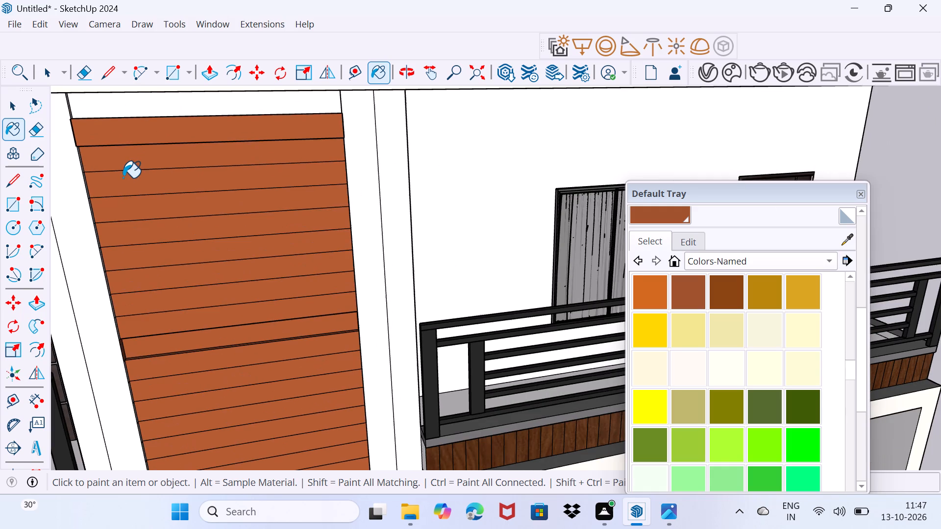
{"action": "middle_click_drag", "start_coordinate": [127, 174], "coordinate": [170, 341]}
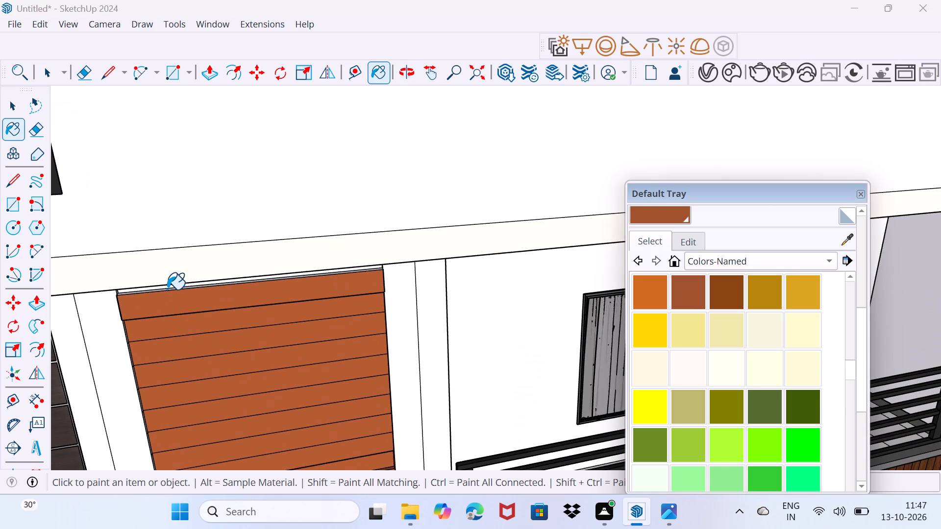
{"action": "left_click", "coordinate": [167, 289]}
{"action": "scroll", "coordinate": [167, 289], "scroll_direction": "up", "scroll_amount": 10}
{"action": "left_click", "coordinate": [161, 286]}
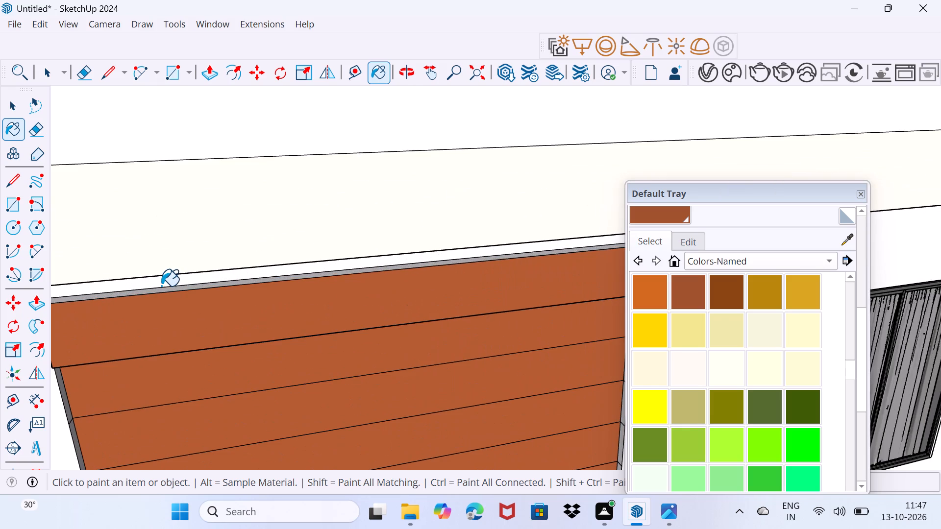
{"action": "left_click", "coordinate": [161, 289]}
{"action": "middle_click_drag", "start_coordinate": [128, 343], "coordinate": [253, 316]}
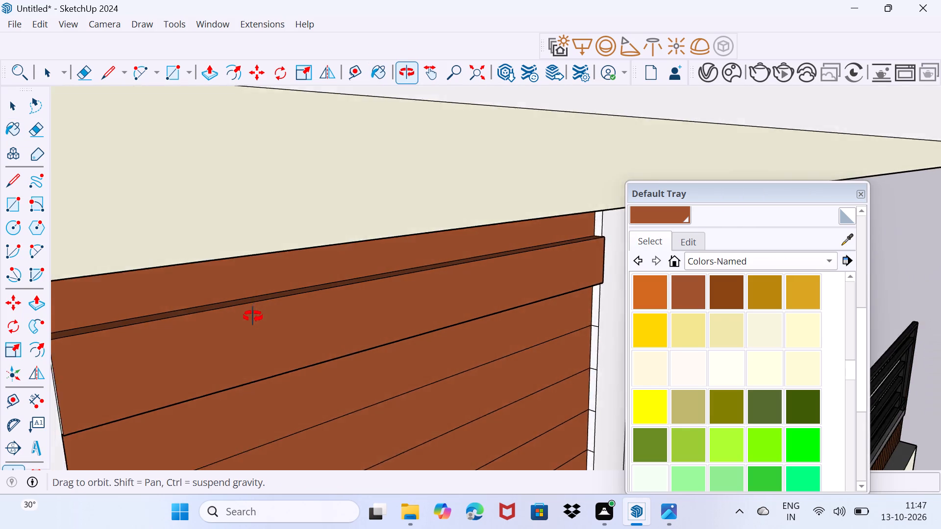
{"action": "scroll", "coordinate": [253, 317], "scroll_direction": "down", "scroll_amount": 3}
{"action": "middle_click_drag", "start_coordinate": [253, 316], "coordinate": [253, 319]}
{"action": "middle_click_drag", "start_coordinate": [131, 421], "coordinate": [218, 394]}
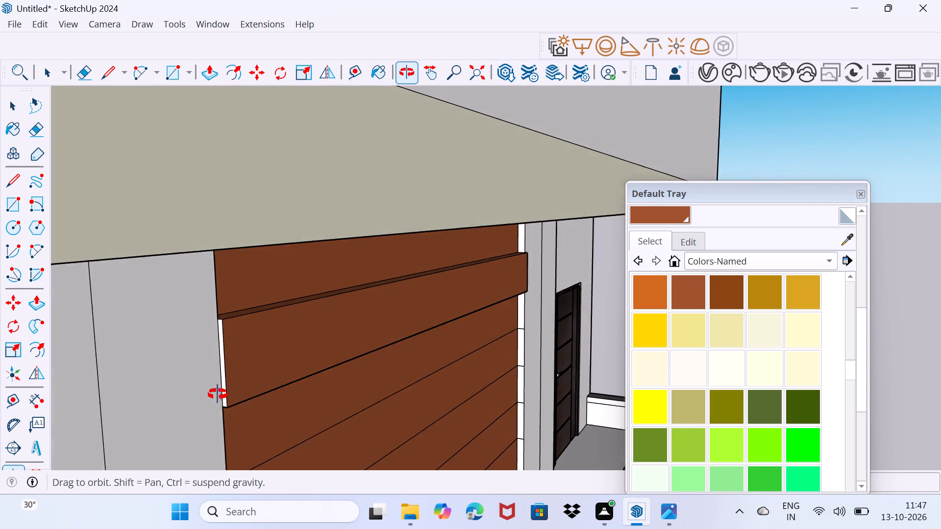
{"action": "middle_click_drag", "start_coordinate": [218, 394], "coordinate": [225, 383]}
{"action": "left_click", "coordinate": [244, 347]}
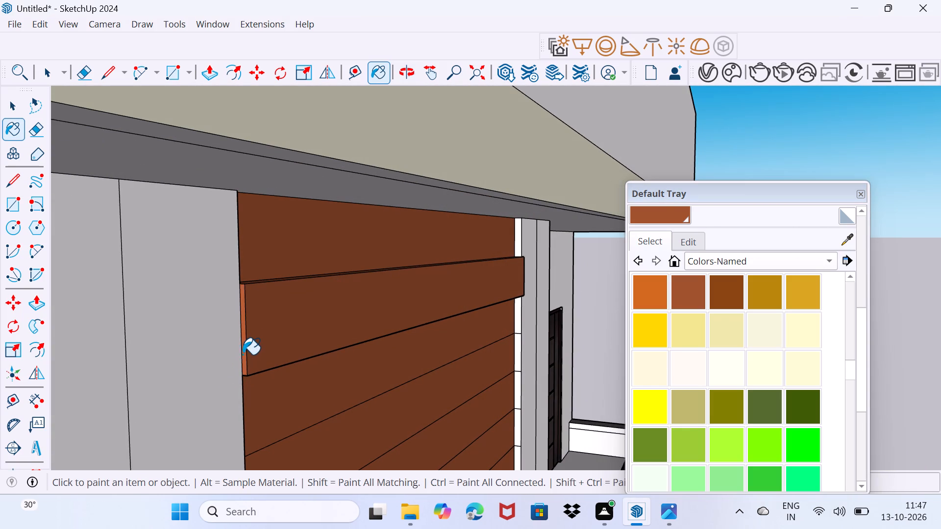
Paint the white side faces of several consecutive strips along the central panel's right border reddish-brown.
{"action": "scroll", "coordinate": [243, 368], "scroll_direction": "down", "scroll_amount": 15}
{"action": "scroll", "coordinate": [263, 448], "scroll_direction": "down", "scroll_amount": 1}
{"action": "middle_click_drag", "start_coordinate": [263, 448], "coordinate": [245, 397]}
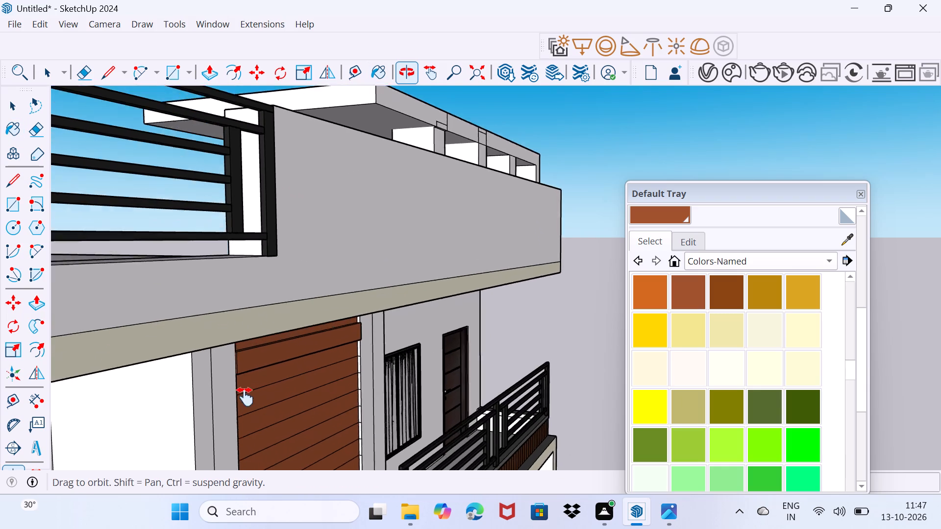
{"action": "middle_click_drag", "start_coordinate": [245, 397], "coordinate": [223, 210]}
{"action": "scroll", "coordinate": [219, 445], "scroll_direction": "up", "scroll_amount": 11}
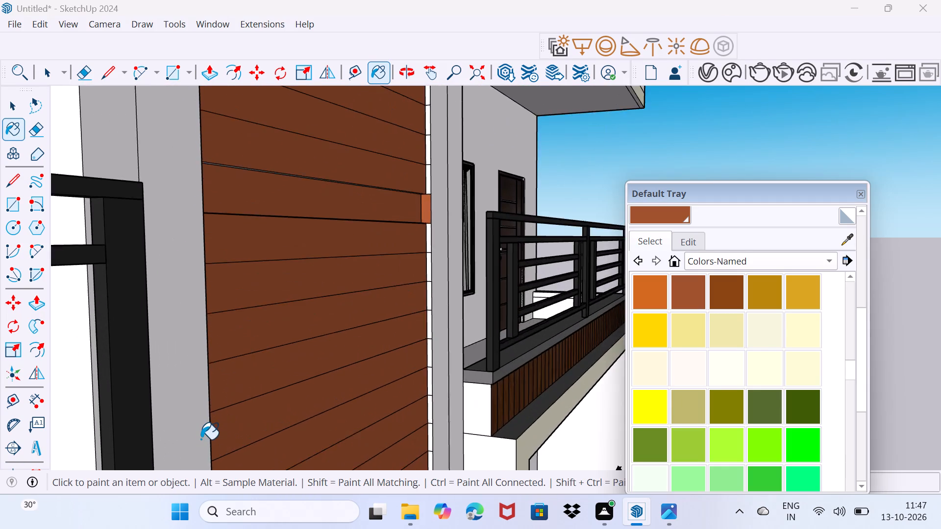
{"action": "scroll", "coordinate": [201, 439], "scroll_direction": "up", "scroll_amount": 14}
{"action": "middle_click_drag", "start_coordinate": [197, 433], "coordinate": [207, 428]}
{"action": "scroll", "coordinate": [206, 428], "scroll_direction": "down", "scroll_amount": 2}
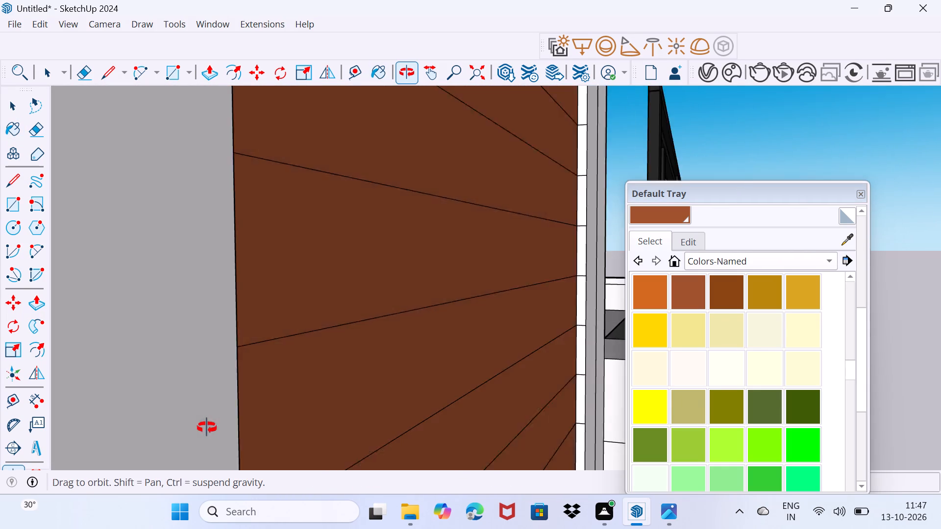
{"action": "middle_click_drag", "start_coordinate": [207, 428], "coordinate": [206, 428]}
{"action": "scroll", "coordinate": [207, 428], "scroll_direction": "down", "scroll_amount": 16}
{"action": "scroll", "coordinate": [419, 394], "scroll_direction": "up", "scroll_amount": 3}
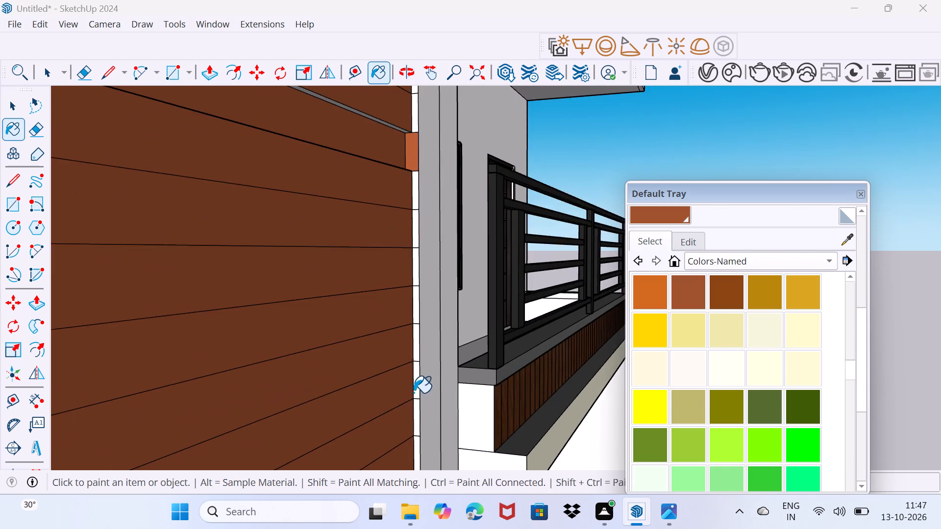
{"action": "scroll", "coordinate": [413, 393], "scroll_direction": "up", "scroll_amount": 4}
{"action": "middle_click", "coordinate": [413, 393]}
{"action": "left_click", "coordinate": [414, 388]}
{"action": "left_click", "coordinate": [417, 380]}
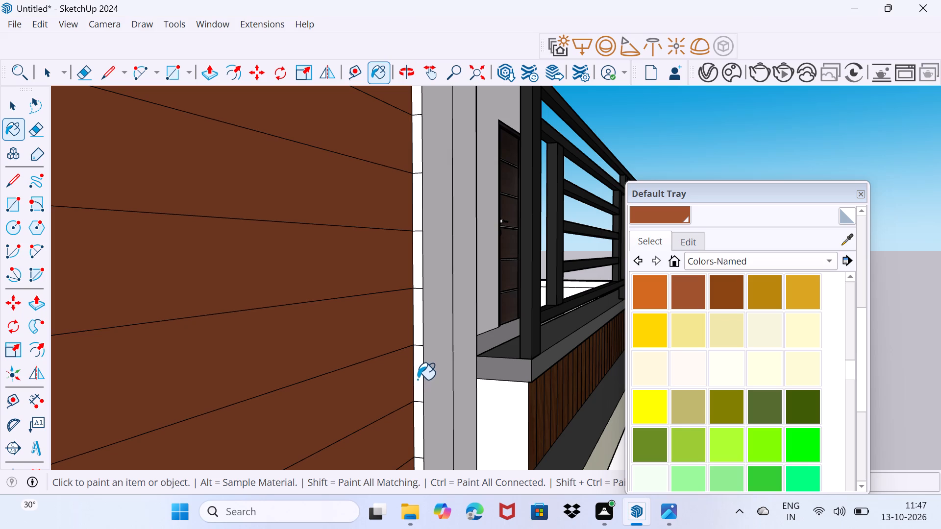
{"action": "left_click", "coordinate": [420, 342]}
{"action": "left_click_drag", "start_coordinate": [416, 302], "coordinate": [414, 292]}
{"action": "left_click", "coordinate": [411, 268]}
{"action": "left_click", "coordinate": [414, 254]}
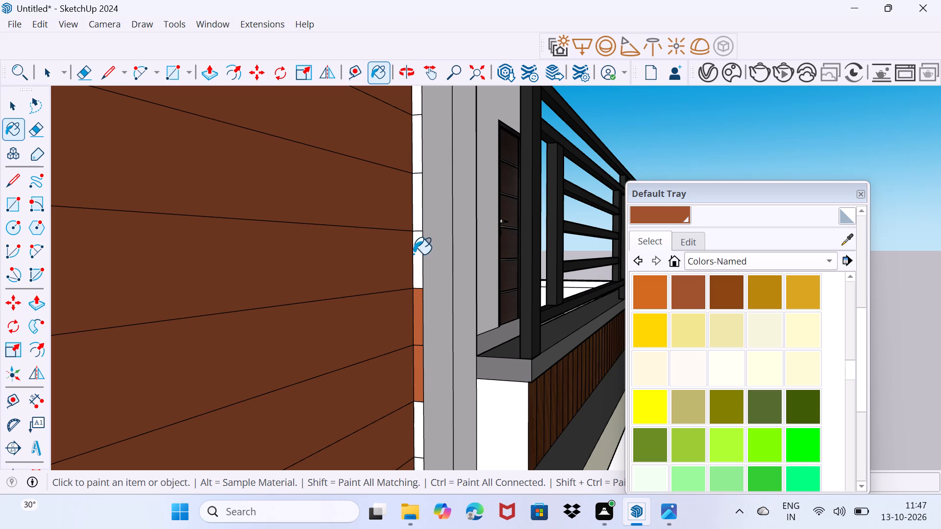
{"action": "left_click", "coordinate": [422, 264]}
{"action": "left_click", "coordinate": [416, 254]}
{"action": "left_click", "coordinate": [413, 224]}
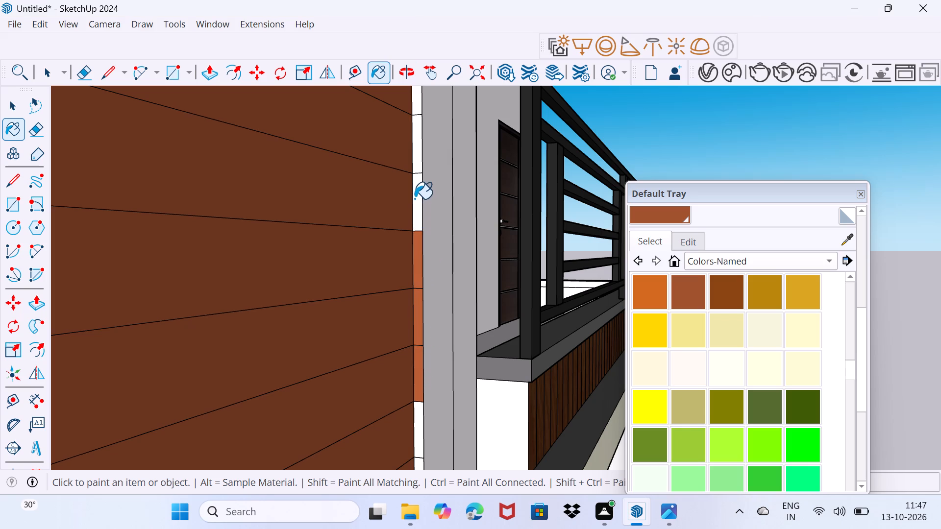
{"action": "left_click", "coordinate": [415, 186]}
{"action": "left_click_drag", "start_coordinate": [421, 185], "coordinate": [421, 200]}
{"action": "left_click", "coordinate": [418, 150]}
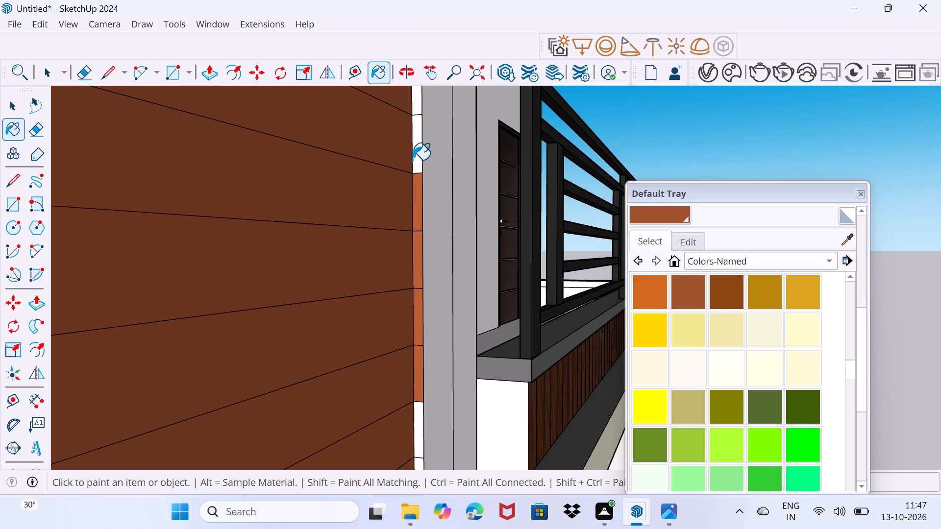
Examine the painted central panel in the context of the whole front facade.
{"action": "scroll", "coordinate": [407, 188], "scroll_direction": "down", "scroll_amount": 20}
{"action": "scroll", "coordinate": [407, 188], "scroll_direction": "down", "scroll_amount": 8}
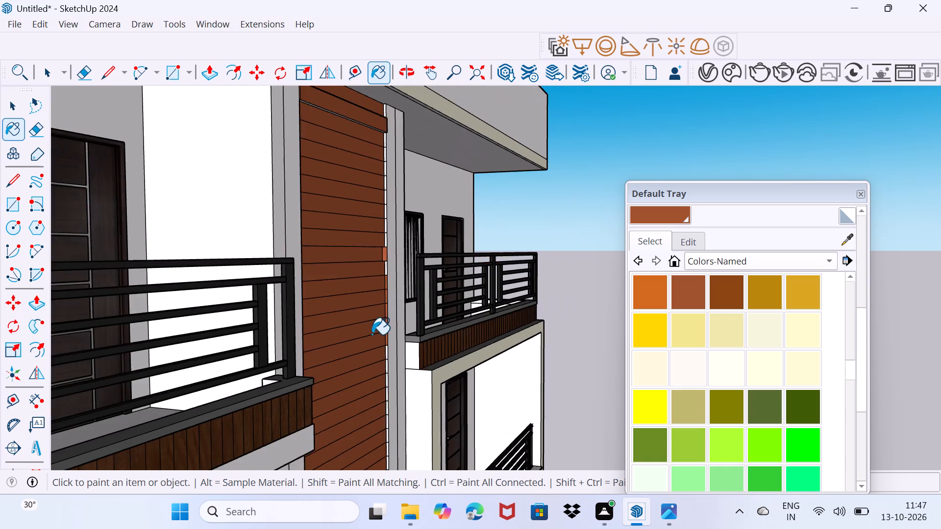
{"action": "scroll", "coordinate": [372, 335], "scroll_direction": "down", "scroll_amount": 13}
{"action": "middle_click_drag", "start_coordinate": [358, 451], "coordinate": [24, 394]}
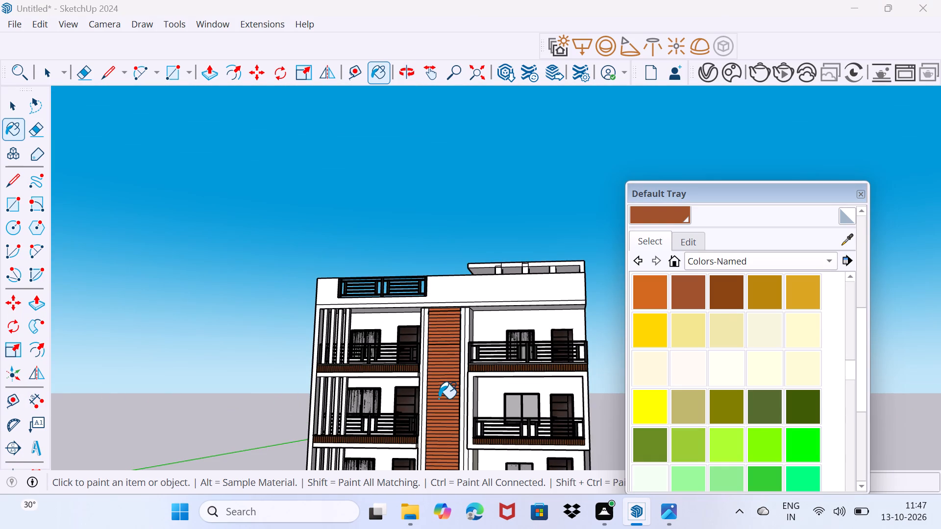
{"action": "key", "text": "space"}
{"action": "scroll", "coordinate": [436, 400], "scroll_direction": "down", "scroll_amount": 7}
{"action": "middle_click_drag", "start_coordinate": [428, 414], "coordinate": [433, 420]}
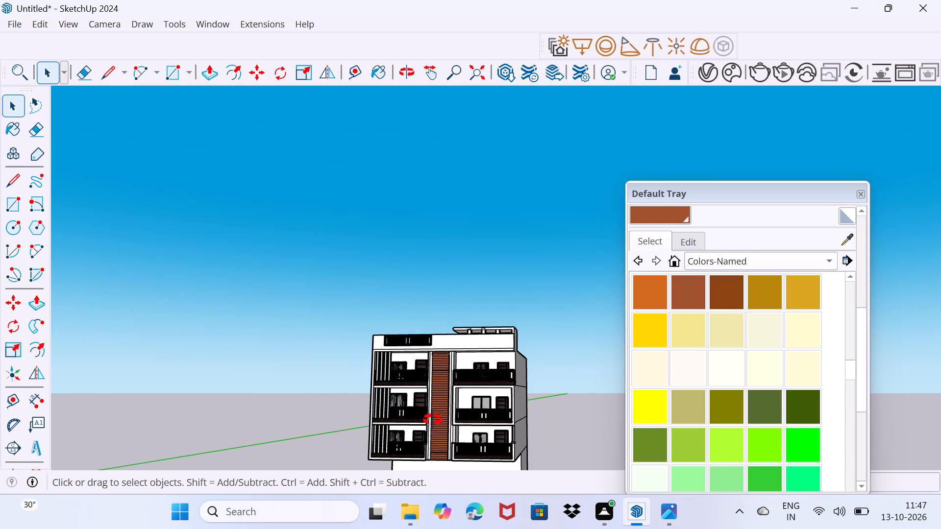
{"action": "middle_click_drag", "start_coordinate": [433, 420], "coordinate": [418, 449]}
{"action": "key", "text": "space"}
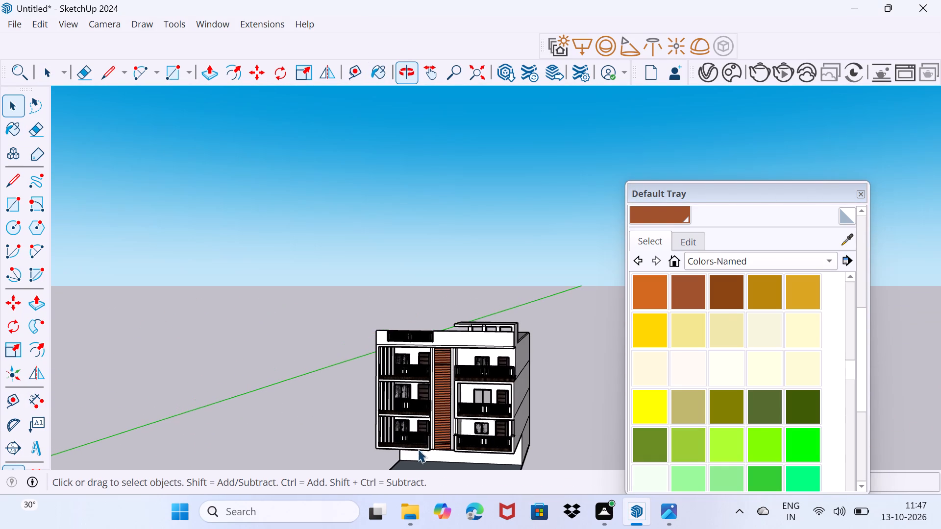
{"action": "middle_click_drag", "start_coordinate": [418, 449], "coordinate": [421, 381]}
{"action": "middle_click_drag", "start_coordinate": [422, 401], "coordinate": [432, 356]}
{"action": "key", "text": "space"}
{"action": "middle_click_drag", "start_coordinate": [442, 424], "coordinate": [448, 392]}
{"action": "key", "text": "space"}
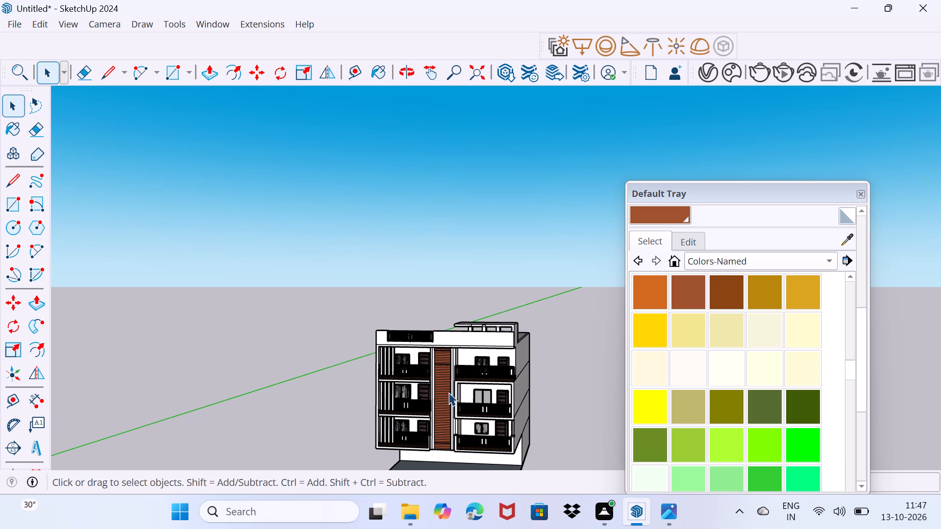
{"action": "middle_click_drag", "start_coordinate": [448, 392], "coordinate": [453, 377]}
{"action": "middle_click_drag", "start_coordinate": [438, 448], "coordinate": [461, 412]}
{"action": "key", "text": "space"}
{"action": "scroll", "coordinate": [409, 444], "scroll_direction": "down", "scroll_amount": 3}
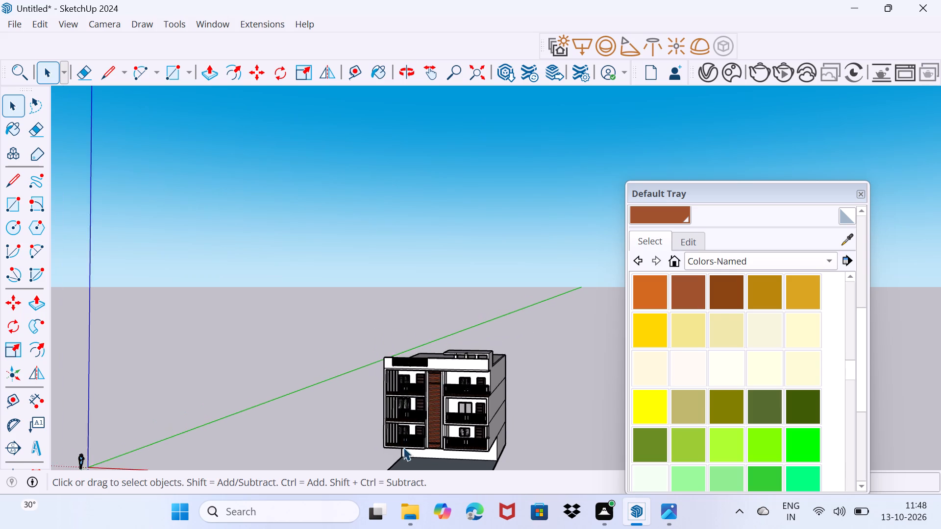
{"action": "middle_click_drag", "start_coordinate": [404, 449], "coordinate": [461, 451]}
{"action": "middle_click_drag", "start_coordinate": [458, 451], "coordinate": [449, 437]}
{"action": "key", "text": "space"}
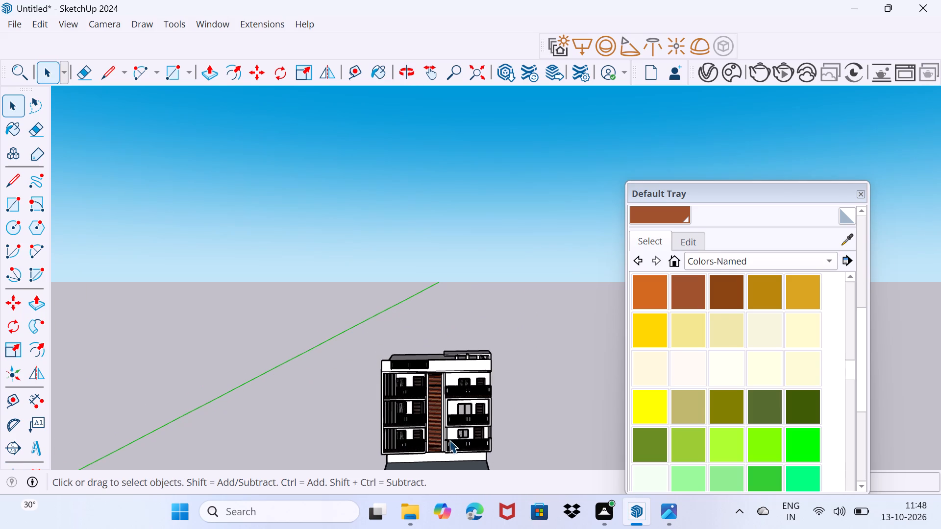
{"action": "middle_click_drag", "start_coordinate": [458, 447], "coordinate": [402, 352], "text": "shift"}
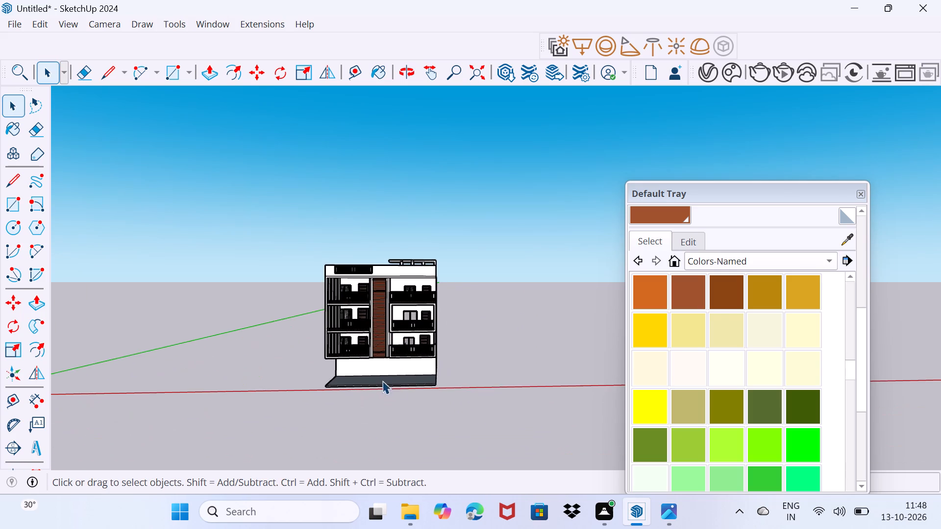
Draw a small rectangular column footprint on the ground-level slab near its front-left corner.
{"action": "scroll", "coordinate": [382, 380], "scroll_direction": "up", "scroll_amount": 13}
{"action": "middle_click_drag", "start_coordinate": [370, 378], "coordinate": [381, 457]}
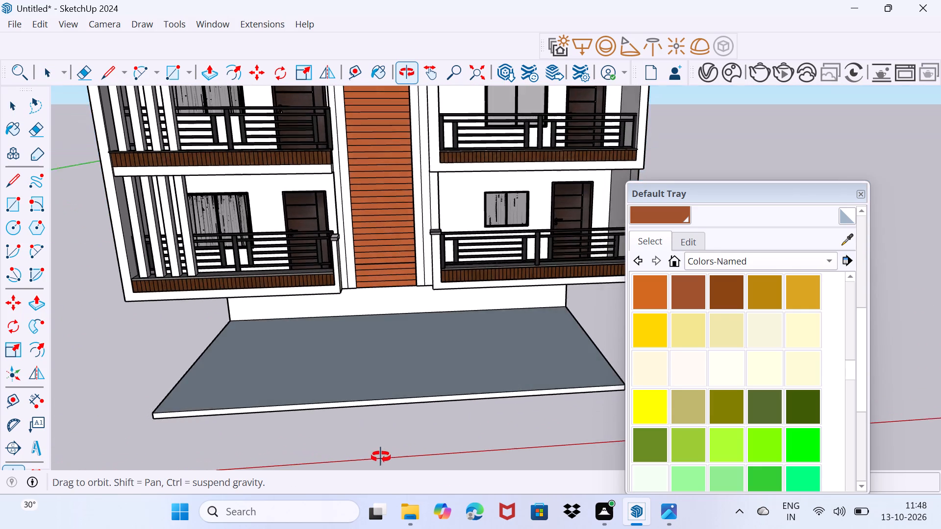
{"action": "middle_click_drag", "start_coordinate": [381, 457], "coordinate": [369, 469]}
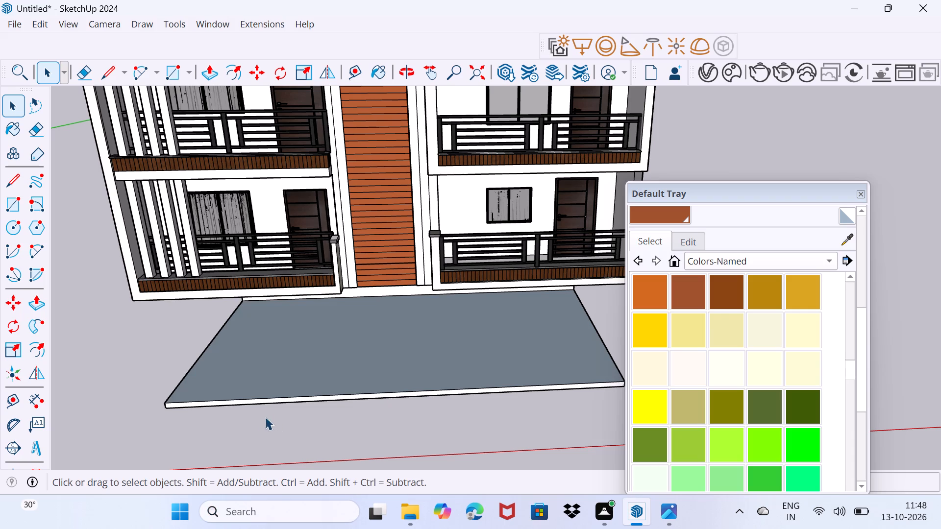
{"action": "scroll", "coordinate": [248, 418], "scroll_direction": "down", "scroll_amount": 2}
{"action": "middle_click_drag", "start_coordinate": [248, 421], "coordinate": [317, 354]}
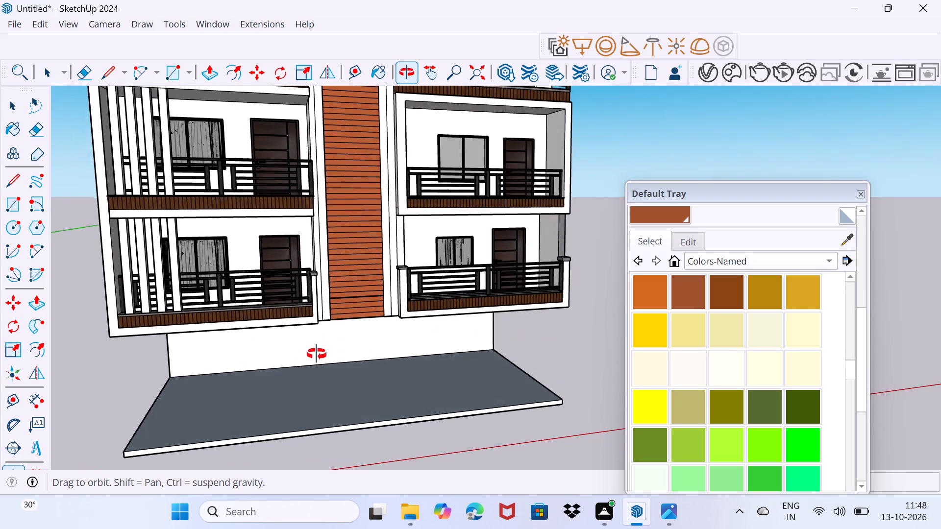
{"action": "middle_click_drag", "start_coordinate": [317, 354], "coordinate": [341, 345]}
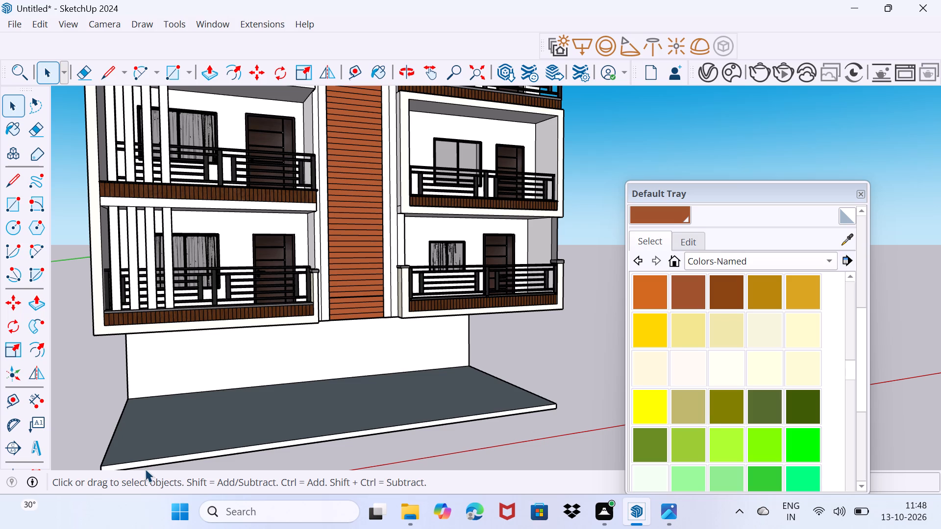
{"action": "key", "text": "r"}
{"action": "left_click", "coordinate": [126, 449]}
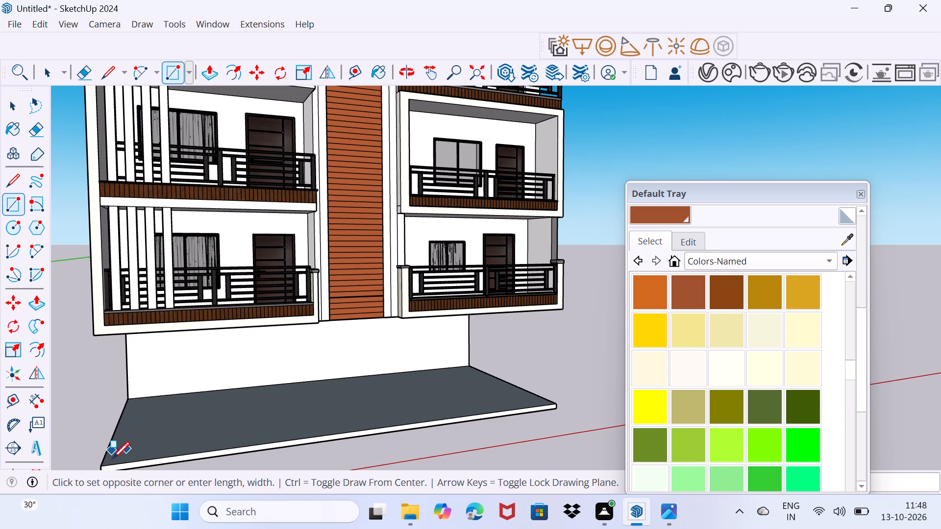
{"action": "scroll", "coordinate": [112, 458], "scroll_direction": "up", "scroll_amount": 8}
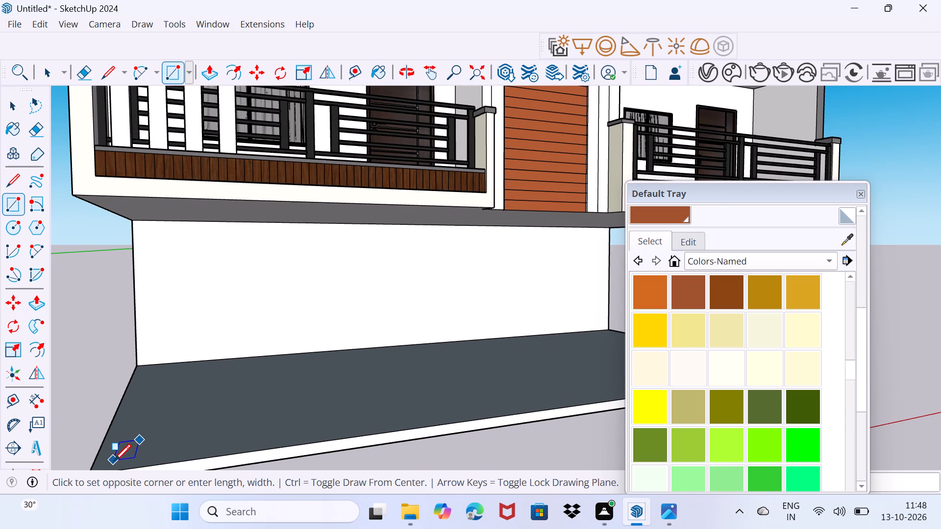
{"action": "left_click", "coordinate": [114, 461]}
{"action": "key", "text": "space"}
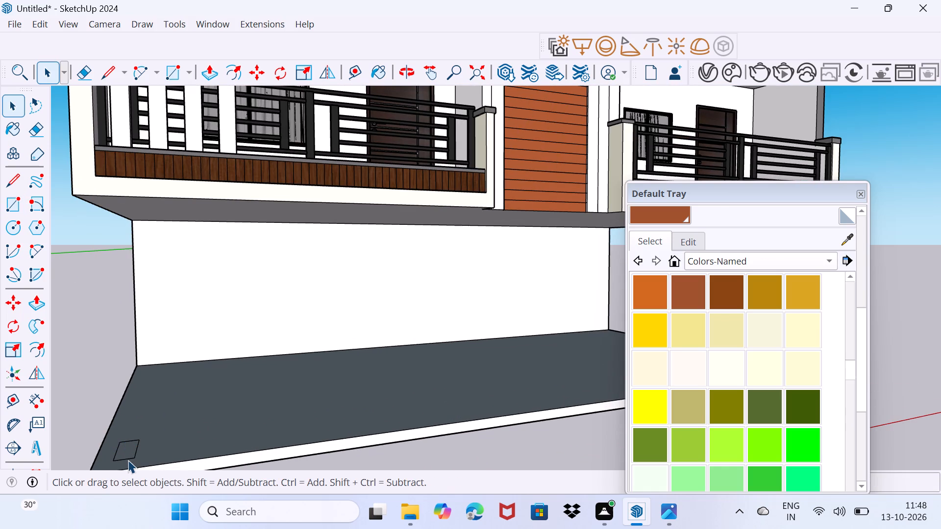
Draw a second small column footprint on the slab near its front edge, spaced further right from the corner footprint.
{"action": "scroll", "coordinate": [136, 447], "scroll_direction": "down", "scroll_amount": 3}
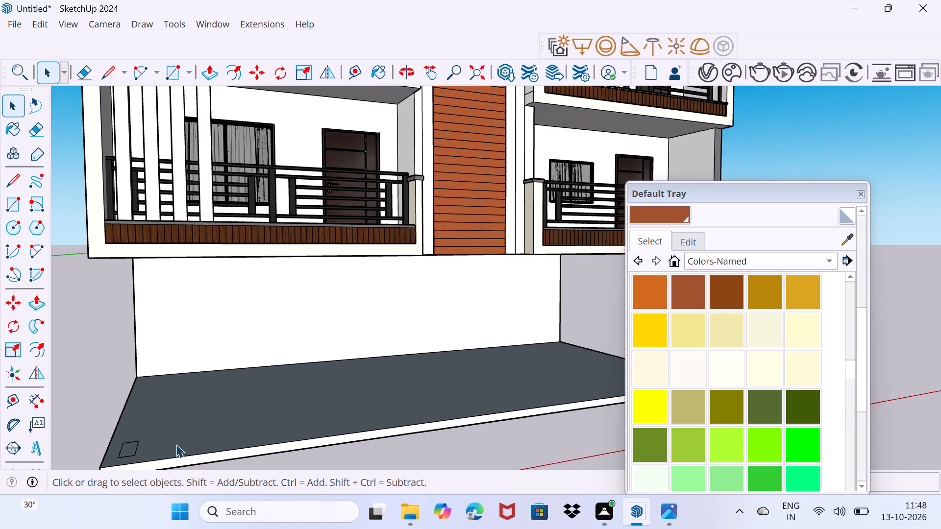
{"action": "middle_click_drag", "start_coordinate": [176, 444], "coordinate": [96, 445], "text": "shift"}
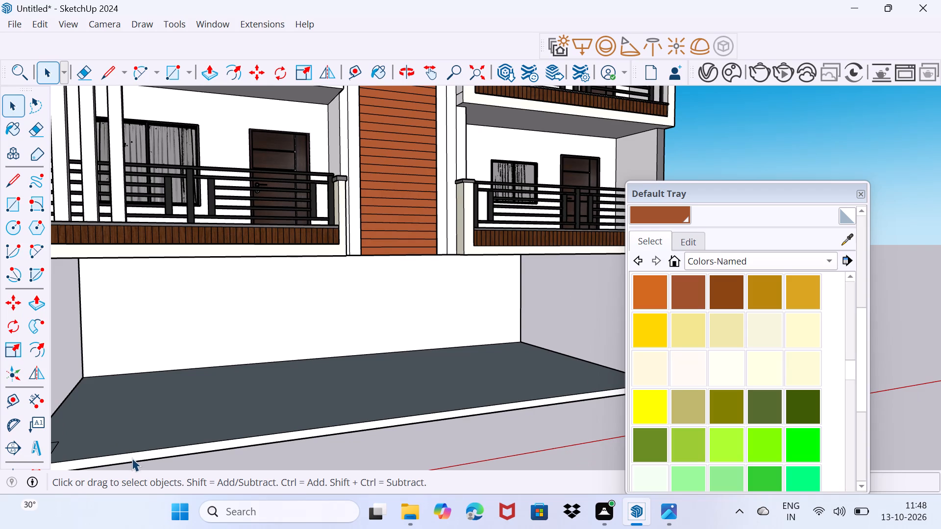
{"action": "middle_click_drag", "start_coordinate": [201, 423], "coordinate": [191, 441]}
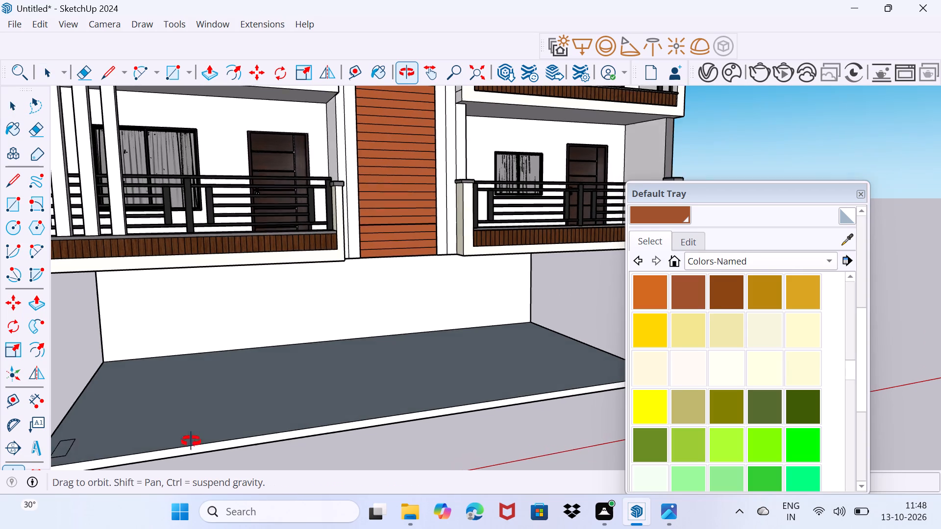
{"action": "middle_click_drag", "start_coordinate": [191, 441], "coordinate": [168, 466]}
{"action": "key", "text": "r"}
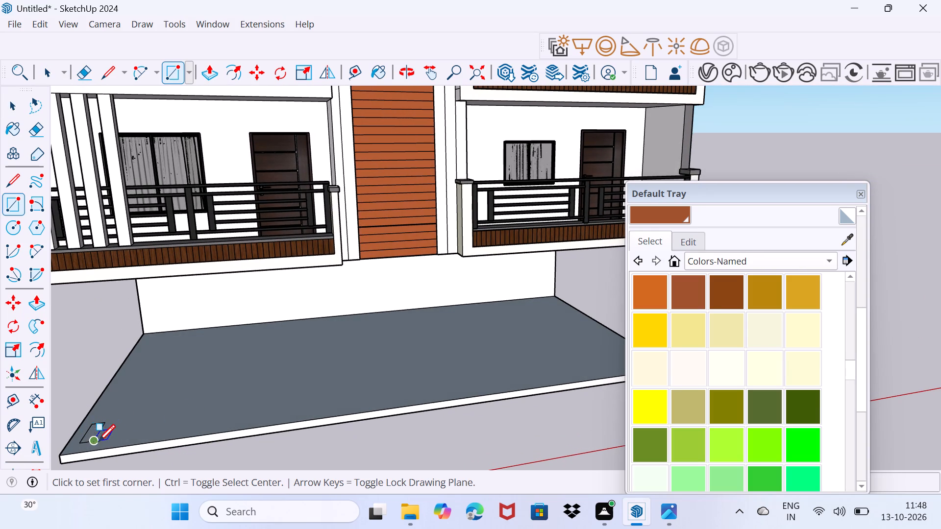
{"action": "left_click", "coordinate": [193, 421]}
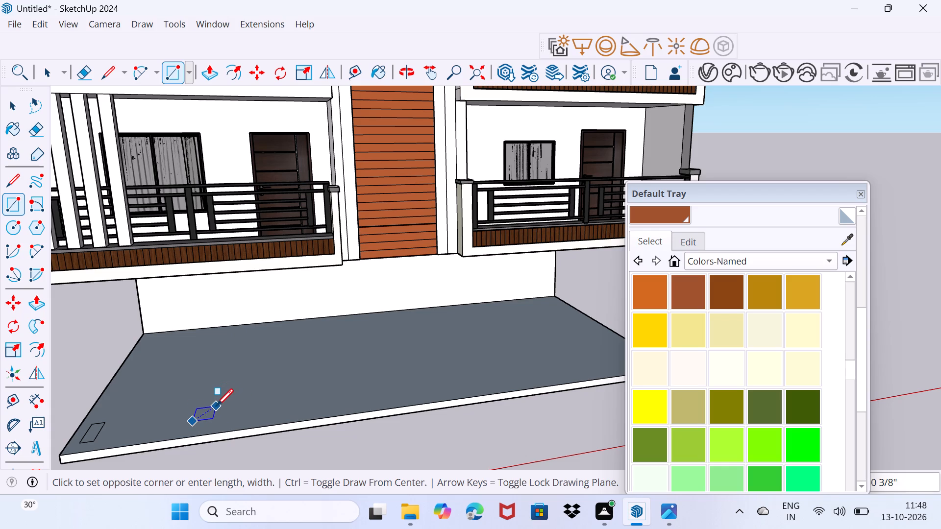
{"action": "left_click", "coordinate": [215, 406]}
{"action": "key", "text": "space"}
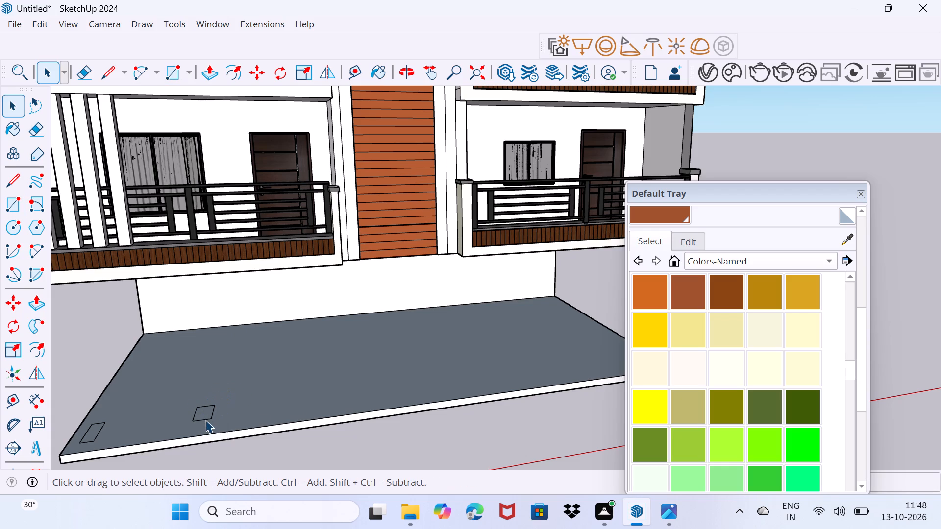
Copy the second footprint's outline along the slab's front edge, dividing the copy distance by 2 to make a row of three.
{"action": "left_click", "coordinate": [204, 421]}
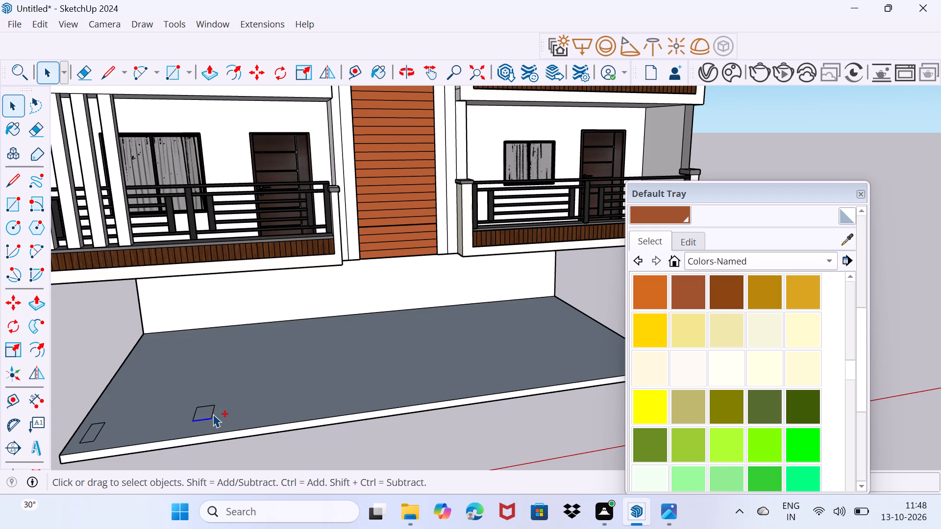
{"action": "left_click", "coordinate": [213, 414], "text": "ctrl"}
{"action": "left_click", "coordinate": [195, 417], "text": "ctrl"}
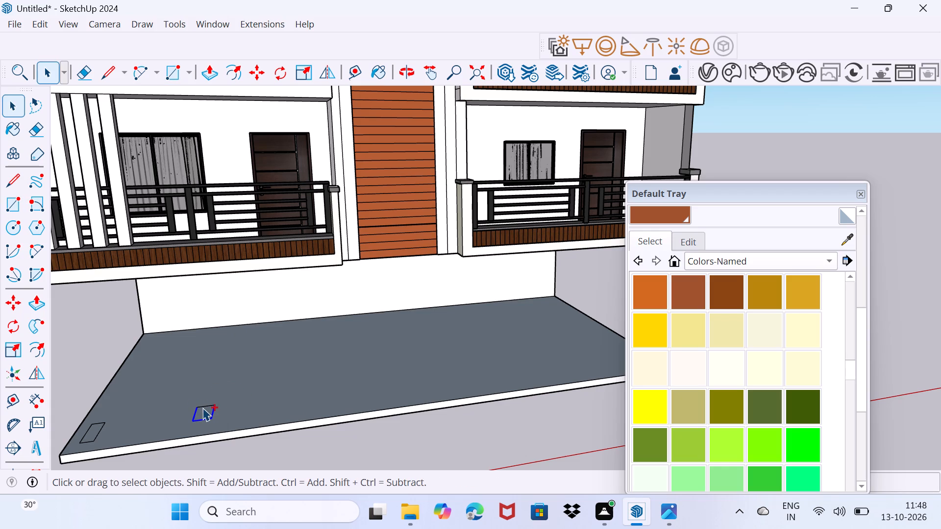
{"action": "left_click", "coordinate": [202, 408], "text": "ctrl"}
{"action": "key", "text": "m"}
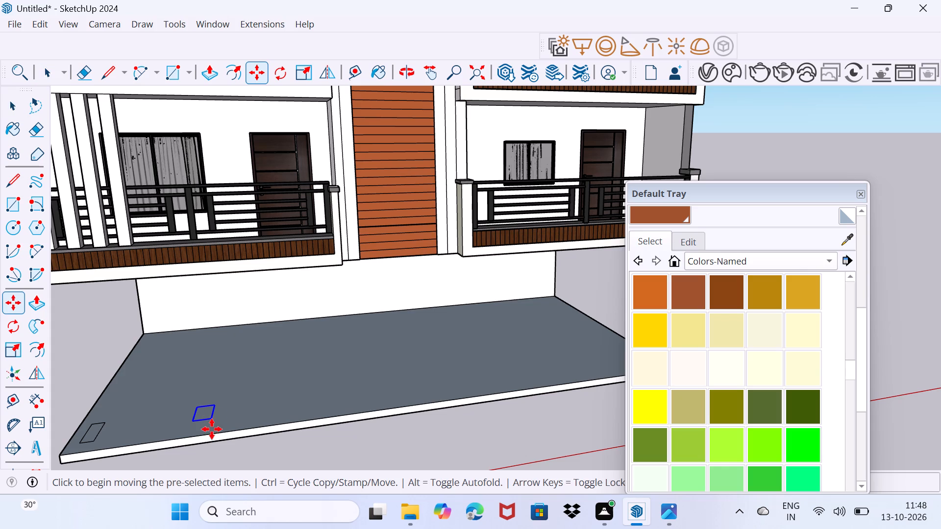
{"action": "left_click", "coordinate": [211, 422]}
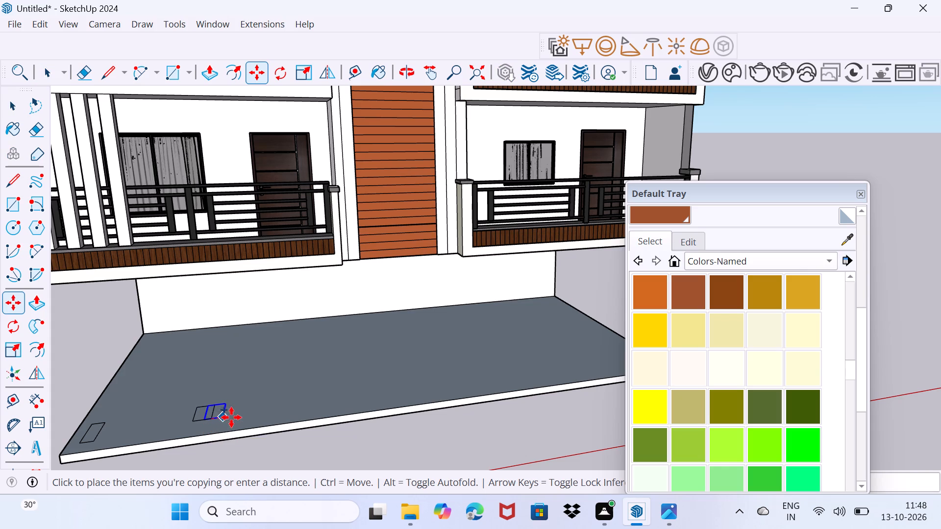
{"action": "left_click", "coordinate": [312, 406]}
{"action": "type", "text": "/2"}
{"action": "key", "text": "Return"}
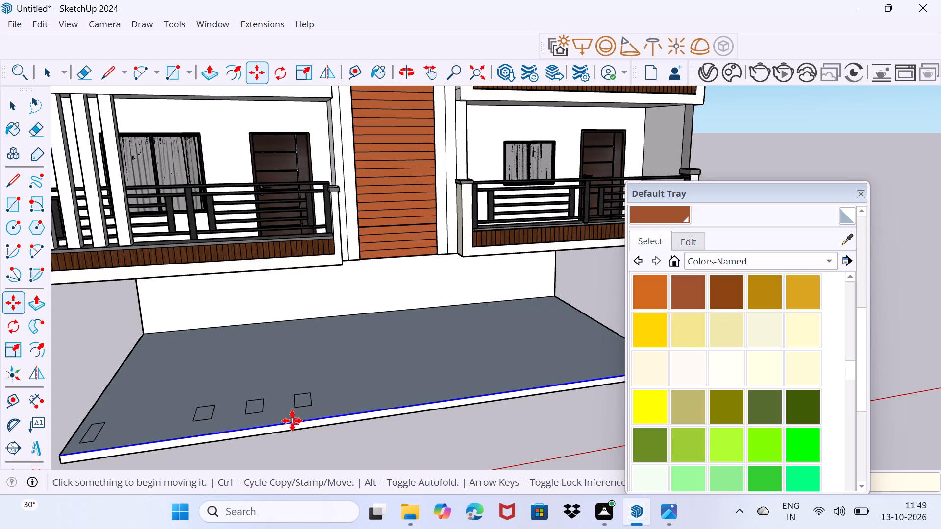
{"action": "key", "text": "space"}
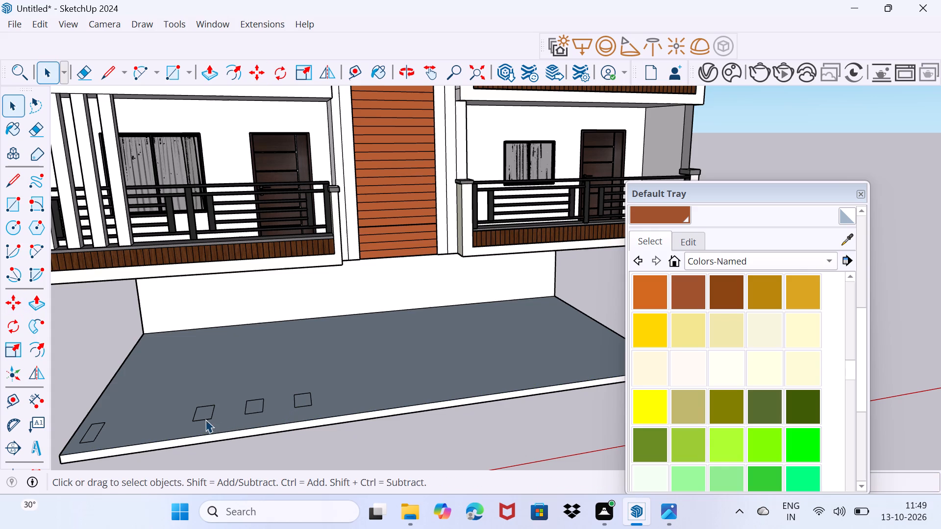
Extrude the first footprint in the row of three up to the underside of the left balcony as a column.
{"action": "left_click", "coordinate": [201, 415]}
{"action": "key", "text": "p"}
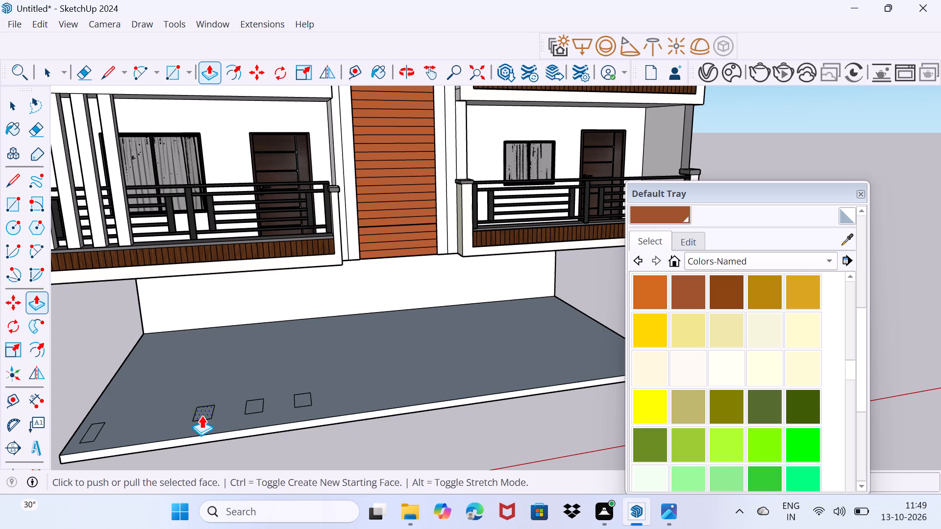
{"action": "left_click", "coordinate": [201, 415]}
{"action": "left_click", "coordinate": [201, 406]}
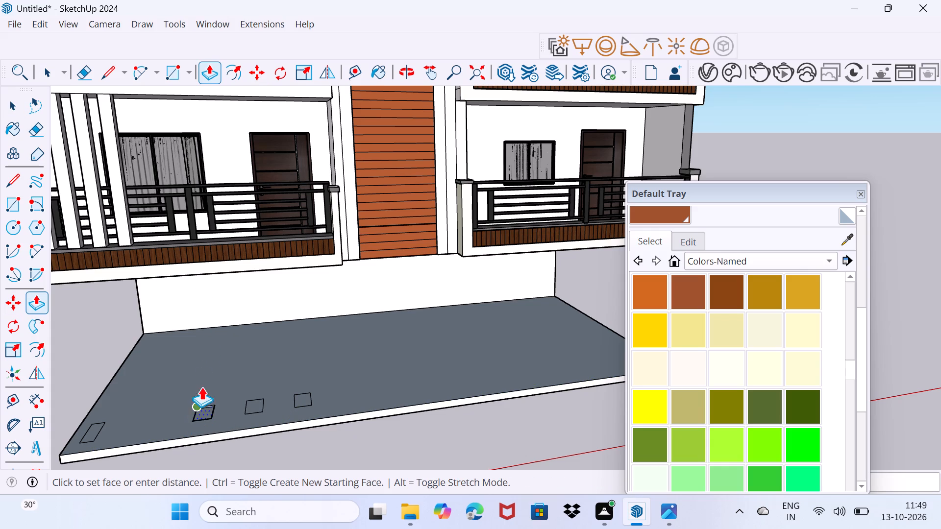
{"action": "left_click", "coordinate": [192, 260]}
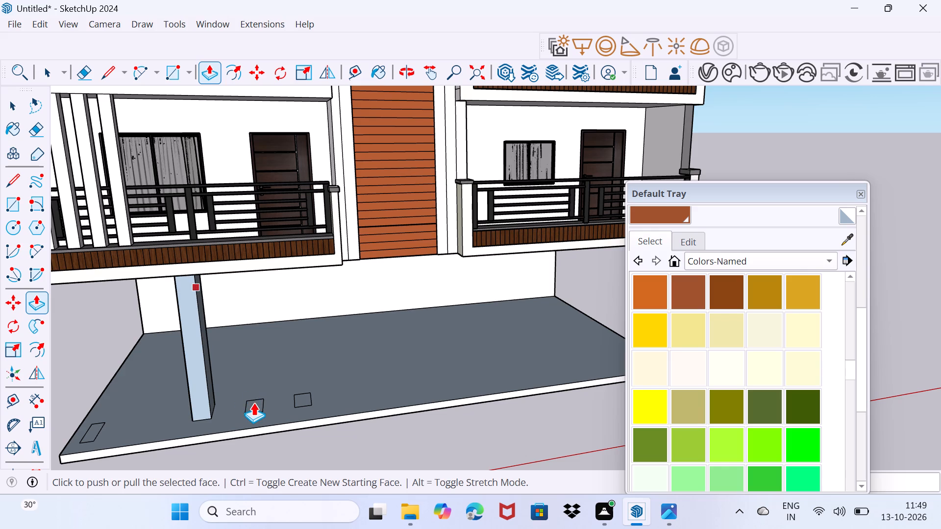
{"action": "key", "text": "space"}
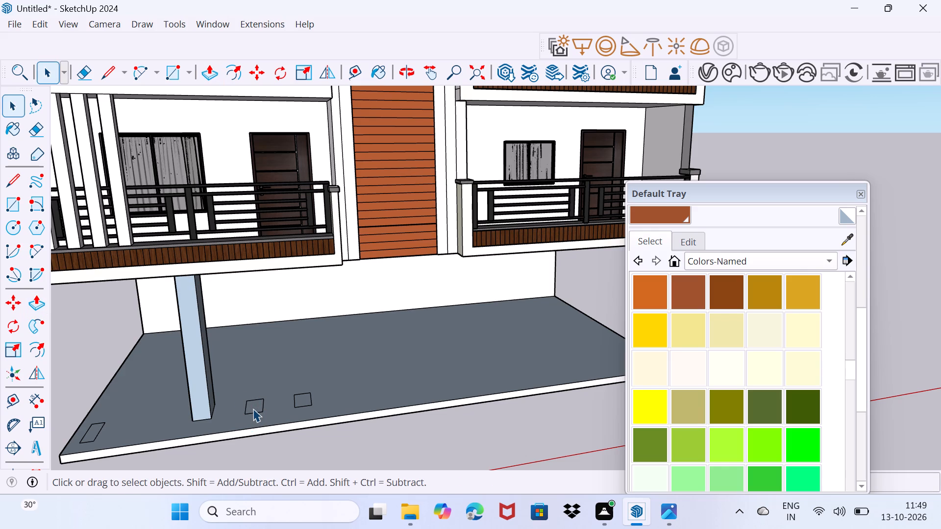
Extrude the middle footprint of the row up to the balcony underside as a second column.
{"action": "left_click", "coordinate": [253, 409]}
{"action": "key", "text": "p"}
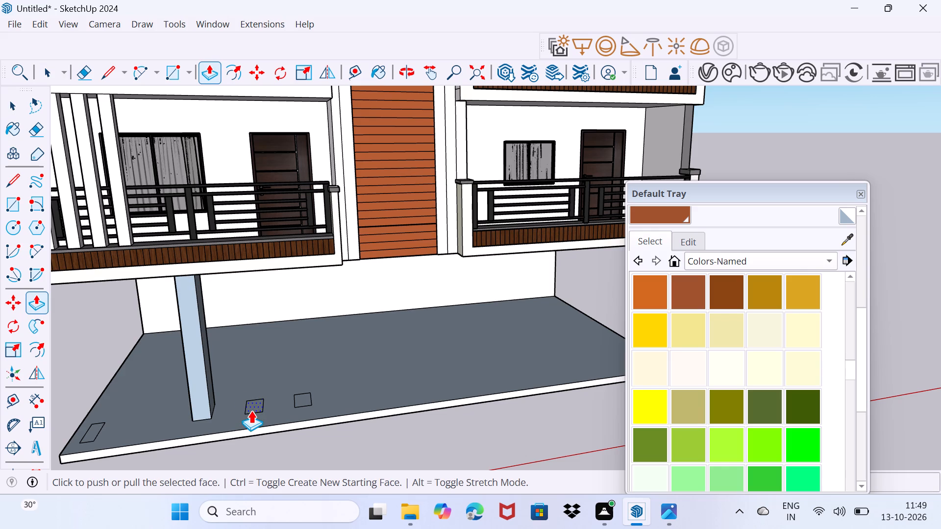
{"action": "left_click", "coordinate": [249, 412]}
{"action": "left_click", "coordinate": [255, 396]}
{"action": "left_click_drag", "start_coordinate": [255, 395], "coordinate": [250, 359]}
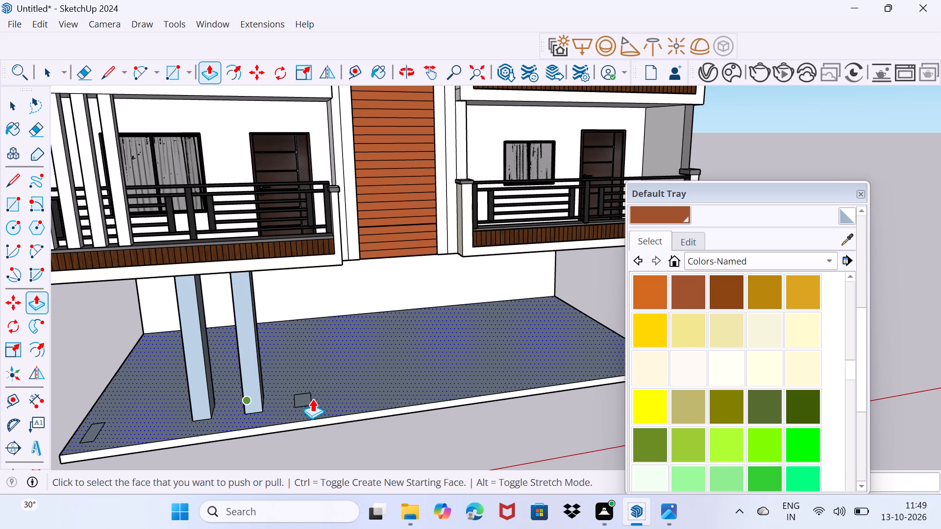
{"action": "key", "text": "space"}
Extrude the last footprint of the row up to the balcony underside as a third column.
{"action": "left_click", "coordinate": [301, 399]}
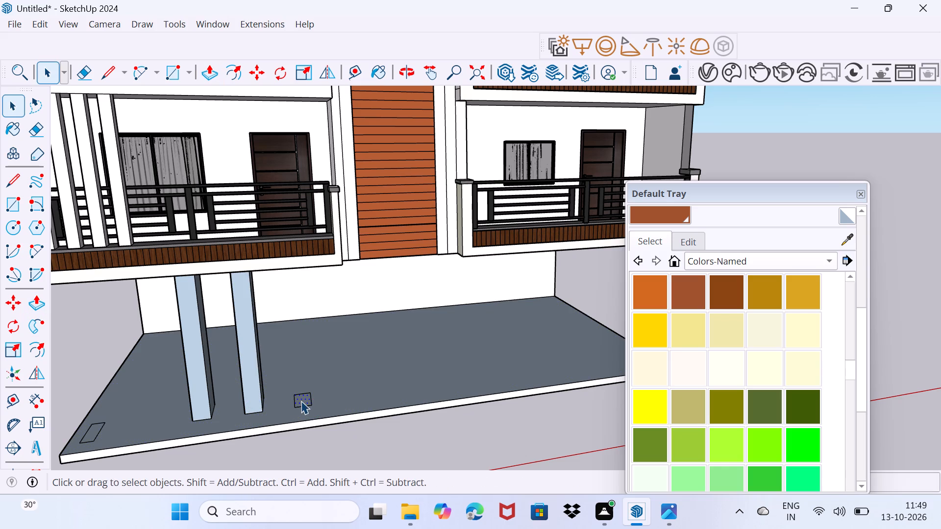
{"action": "key", "text": "p"}
{"action": "left_click", "coordinate": [301, 403]}
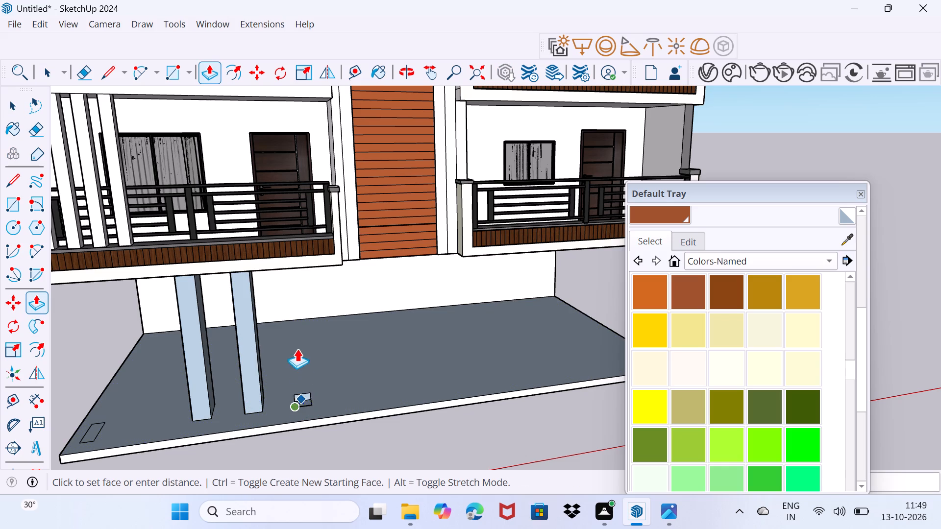
{"action": "left_click", "coordinate": [280, 258]}
{"action": "key", "text": "space"}
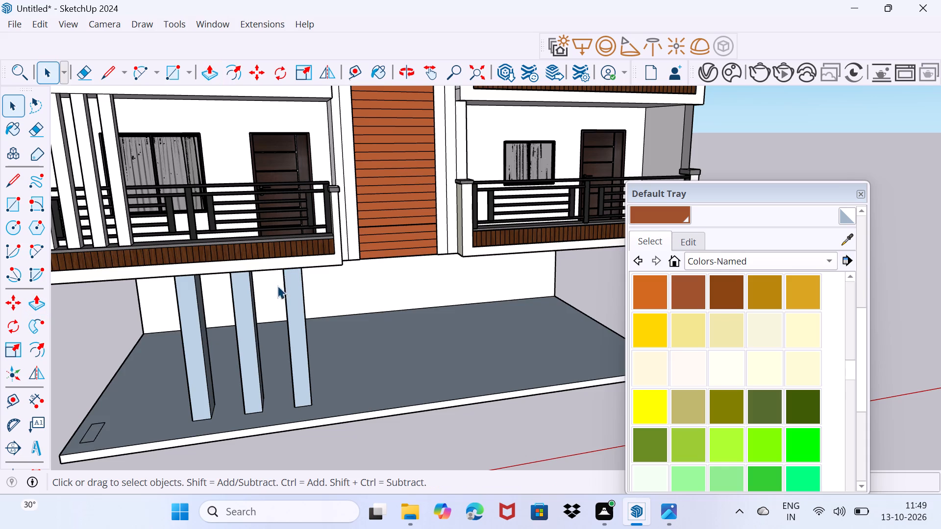
Extrude the square footprint at the slab's front-left corner up to the balcony underside as a fourth column.
{"action": "scroll", "coordinate": [277, 331], "scroll_direction": "down", "scroll_amount": 4}
{"action": "scroll", "coordinate": [193, 390], "scroll_direction": "up", "scroll_amount": 3}
{"action": "middle_click_drag", "start_coordinate": [156, 409], "coordinate": [240, 366]}
{"action": "scroll", "coordinate": [169, 412], "scroll_direction": "up", "scroll_amount": 1}
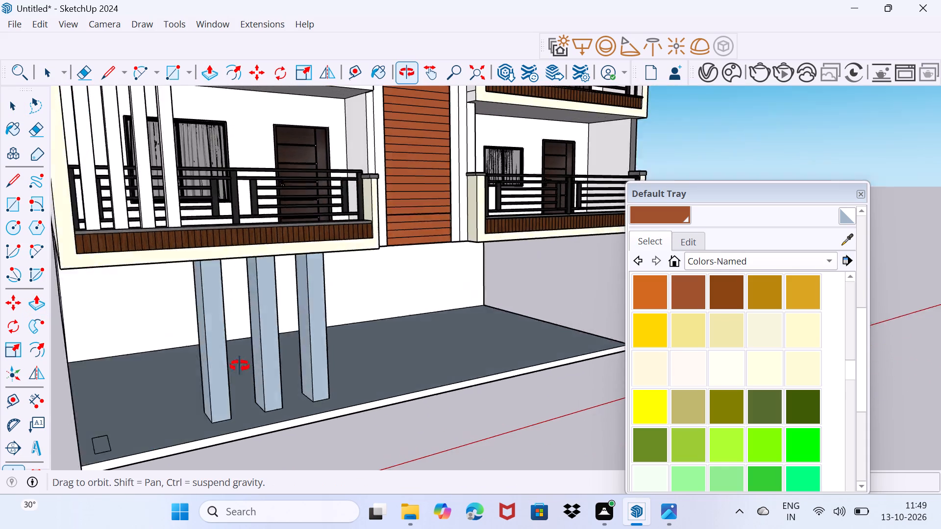
{"action": "middle_click_drag", "start_coordinate": [240, 366], "coordinate": [252, 352]}
{"action": "scroll", "coordinate": [81, 445], "scroll_direction": "up", "scroll_amount": 3}
{"action": "scroll", "coordinate": [77, 445], "scroll_direction": "down", "scroll_amount": 5}
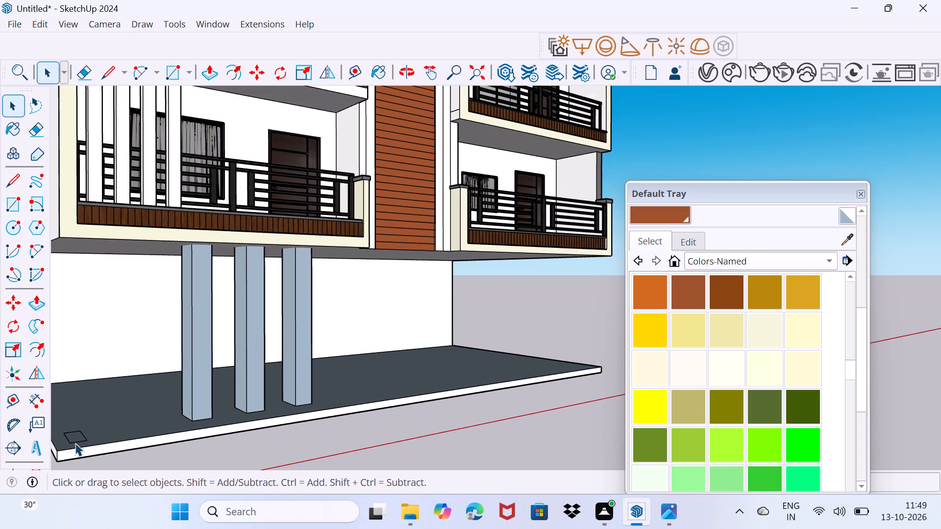
{"action": "scroll", "coordinate": [75, 443], "scroll_direction": "down", "scroll_amount": 2}
{"action": "left_click", "coordinate": [75, 439]}
{"action": "left_click_drag", "start_coordinate": [75, 440], "coordinate": [76, 435]}
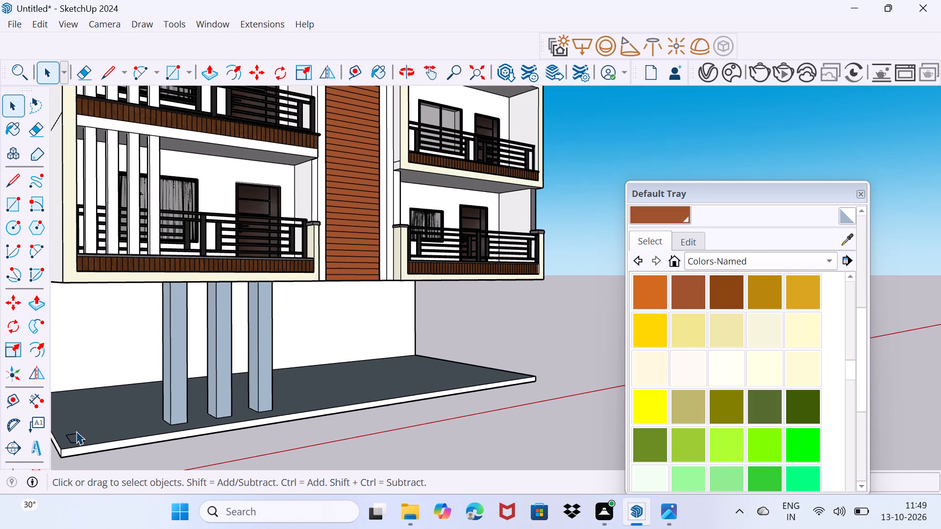
{"action": "left_click", "coordinate": [74, 438]}
{"action": "key", "text": "p"}
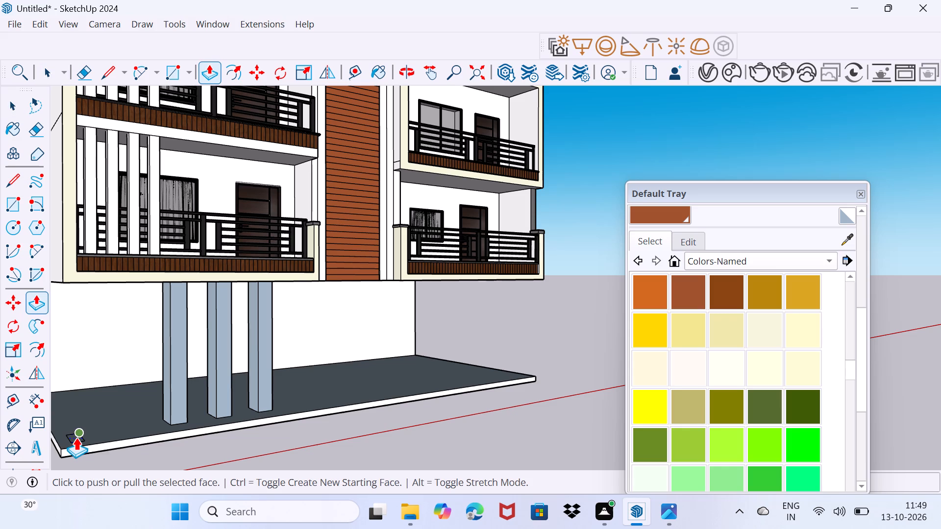
{"action": "left_click_drag", "start_coordinate": [76, 438], "coordinate": [79, 443]}
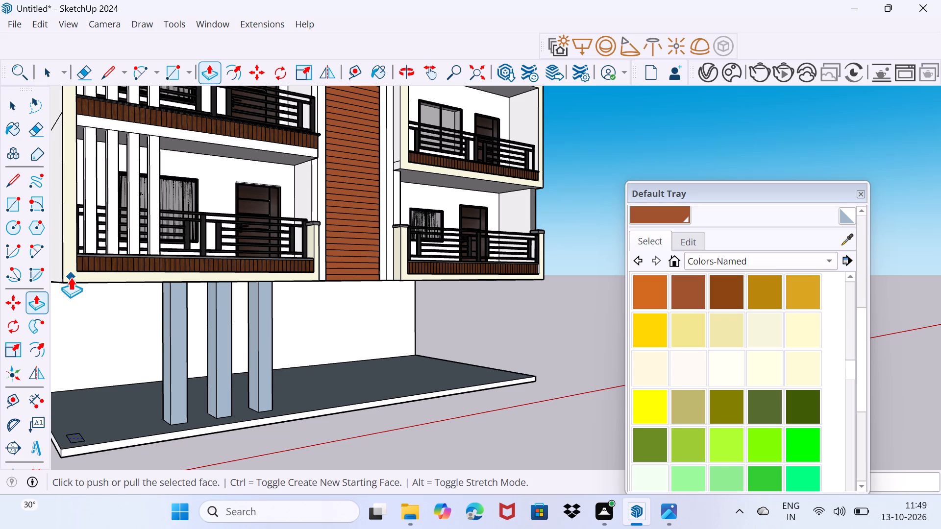
{"action": "left_click", "coordinate": [71, 277]}
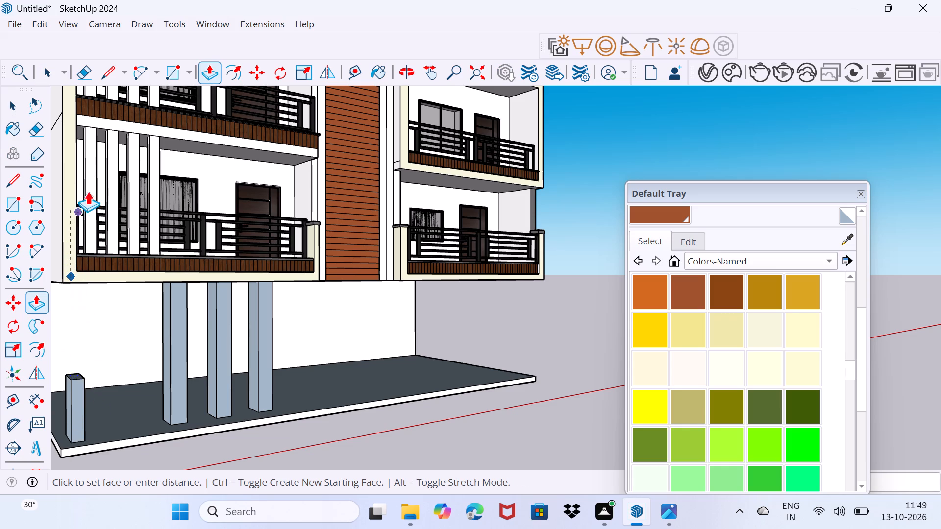
{"action": "left_click", "coordinate": [104, 90]}
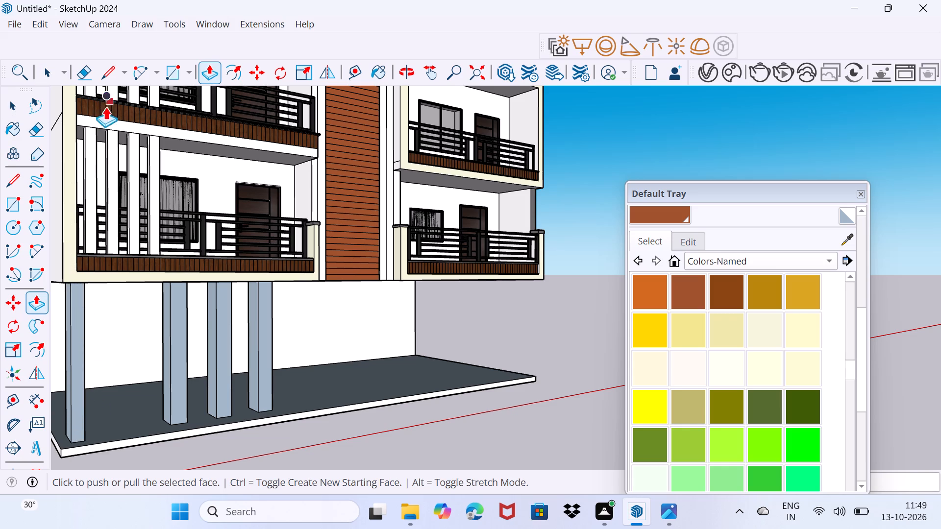
{"action": "key", "text": "space"}
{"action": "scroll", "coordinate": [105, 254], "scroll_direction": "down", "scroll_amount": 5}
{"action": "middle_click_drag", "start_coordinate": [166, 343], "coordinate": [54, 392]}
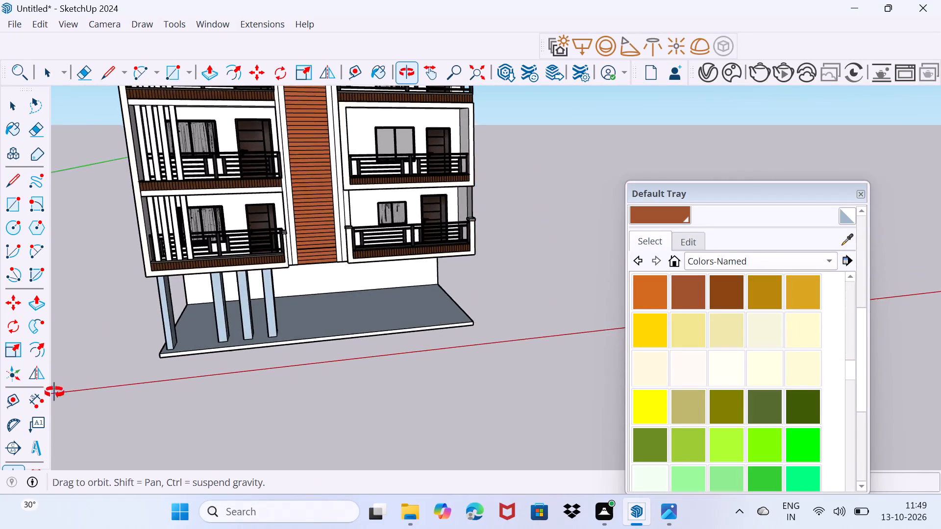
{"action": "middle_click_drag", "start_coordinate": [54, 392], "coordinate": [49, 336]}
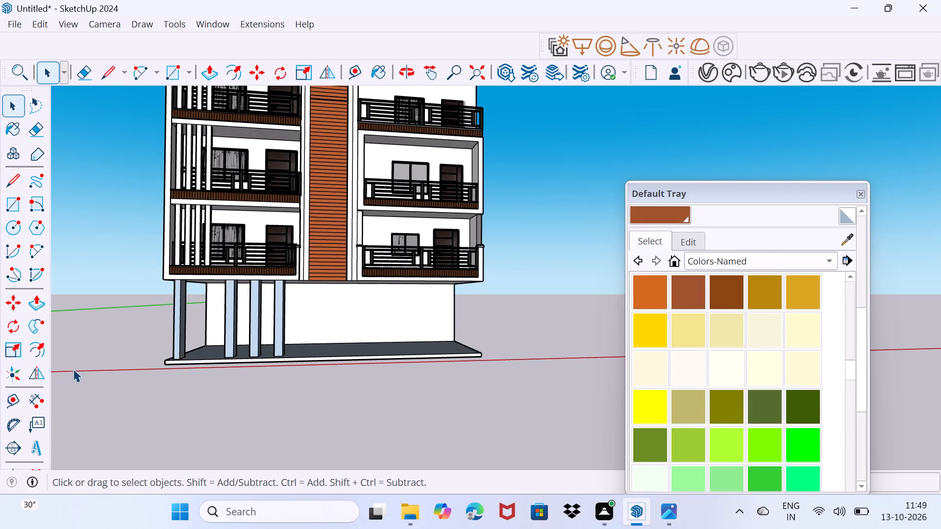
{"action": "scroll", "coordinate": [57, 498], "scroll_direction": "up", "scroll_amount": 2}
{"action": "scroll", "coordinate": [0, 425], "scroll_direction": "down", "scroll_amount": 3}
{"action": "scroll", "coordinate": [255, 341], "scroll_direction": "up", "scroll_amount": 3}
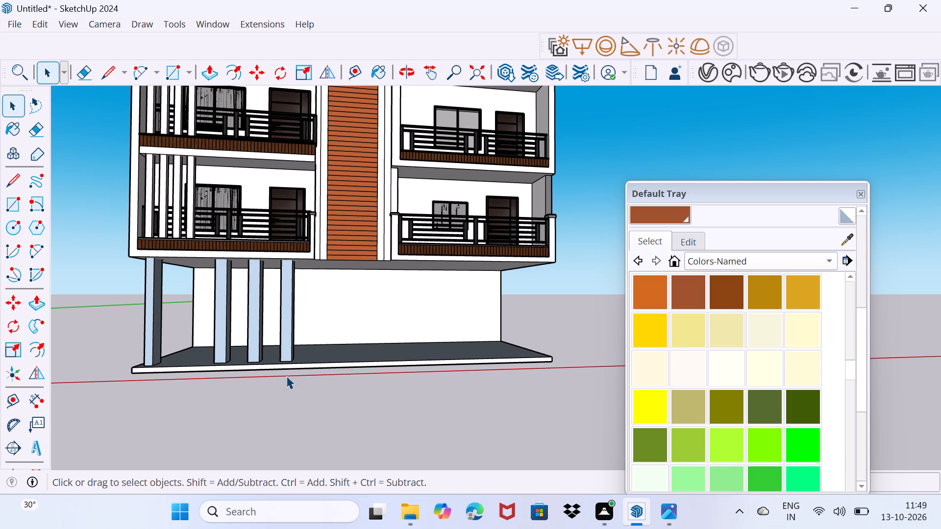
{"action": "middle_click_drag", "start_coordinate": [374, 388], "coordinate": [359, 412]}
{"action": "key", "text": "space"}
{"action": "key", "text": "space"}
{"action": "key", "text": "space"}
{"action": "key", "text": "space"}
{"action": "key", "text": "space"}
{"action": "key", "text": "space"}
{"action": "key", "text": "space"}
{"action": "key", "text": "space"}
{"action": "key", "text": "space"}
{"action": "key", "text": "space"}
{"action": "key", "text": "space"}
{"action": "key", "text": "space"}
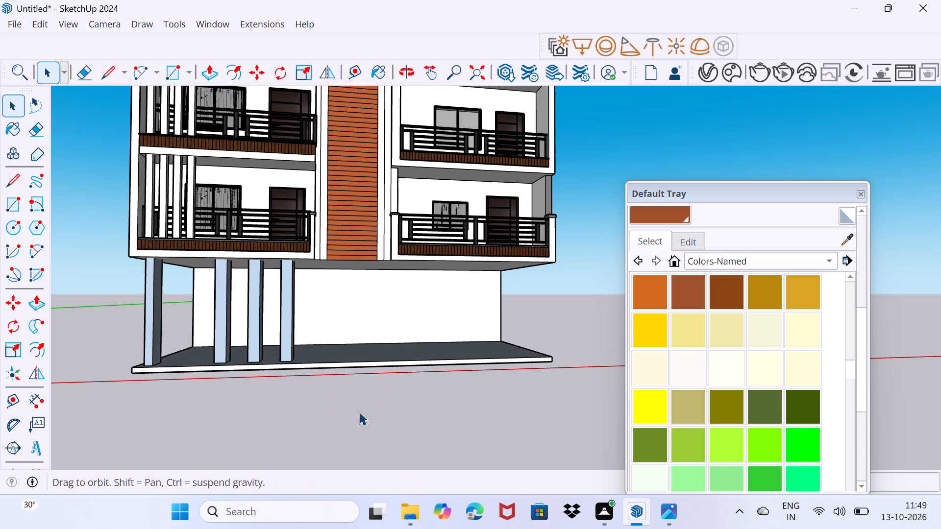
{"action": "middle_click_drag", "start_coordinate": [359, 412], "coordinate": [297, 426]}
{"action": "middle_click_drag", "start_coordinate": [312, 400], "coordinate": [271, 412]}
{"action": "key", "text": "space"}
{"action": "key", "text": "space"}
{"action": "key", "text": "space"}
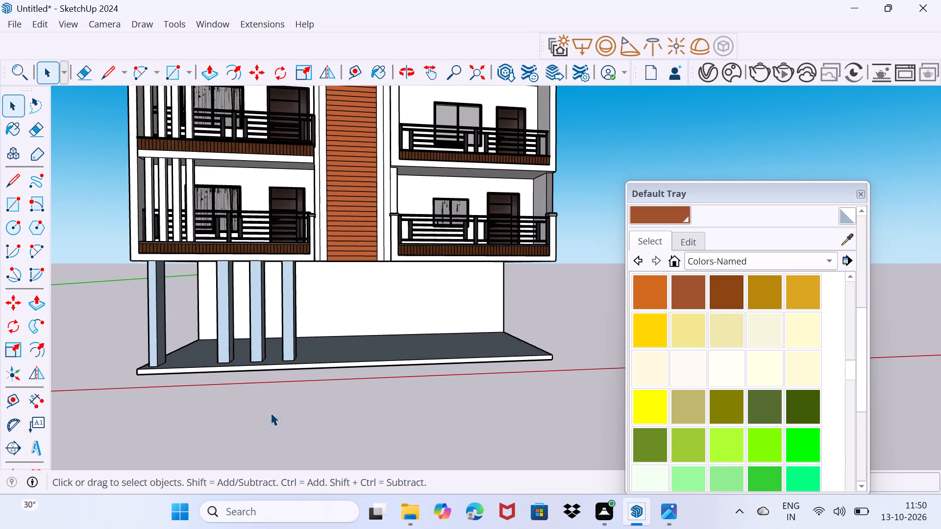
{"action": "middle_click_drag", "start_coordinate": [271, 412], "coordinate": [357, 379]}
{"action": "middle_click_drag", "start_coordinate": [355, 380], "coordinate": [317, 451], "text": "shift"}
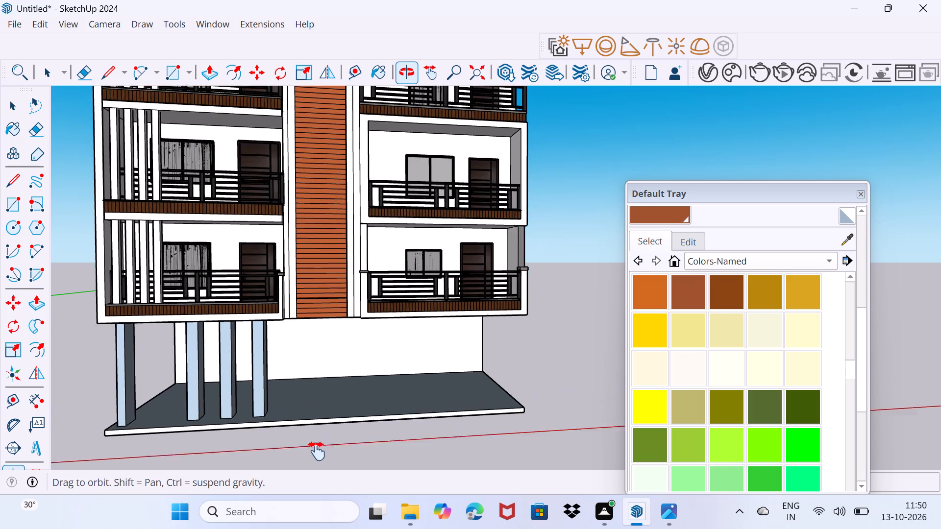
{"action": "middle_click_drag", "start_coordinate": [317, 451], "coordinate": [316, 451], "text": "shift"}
Draw a vertical line from top to bottom of the ground-floor back wall, below the reddish-brown panel, to split it in two.
{"action": "scroll", "coordinate": [327, 394], "scroll_direction": "up", "scroll_amount": 3}
{"action": "middle_click_drag", "start_coordinate": [323, 395], "coordinate": [328, 372]}
{"action": "scroll", "coordinate": [323, 394], "scroll_direction": "up", "scroll_amount": 1}
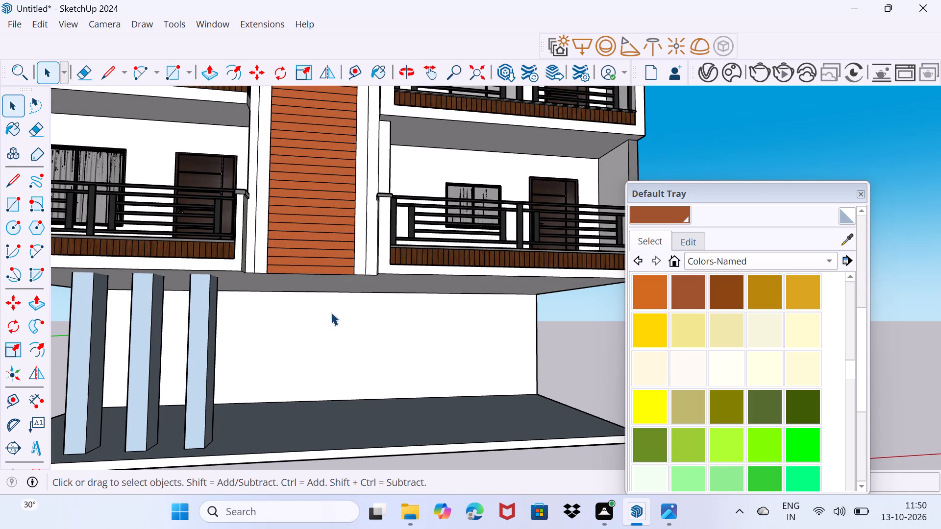
{"action": "key", "text": "l"}
{"action": "left_click", "coordinate": [328, 293]}
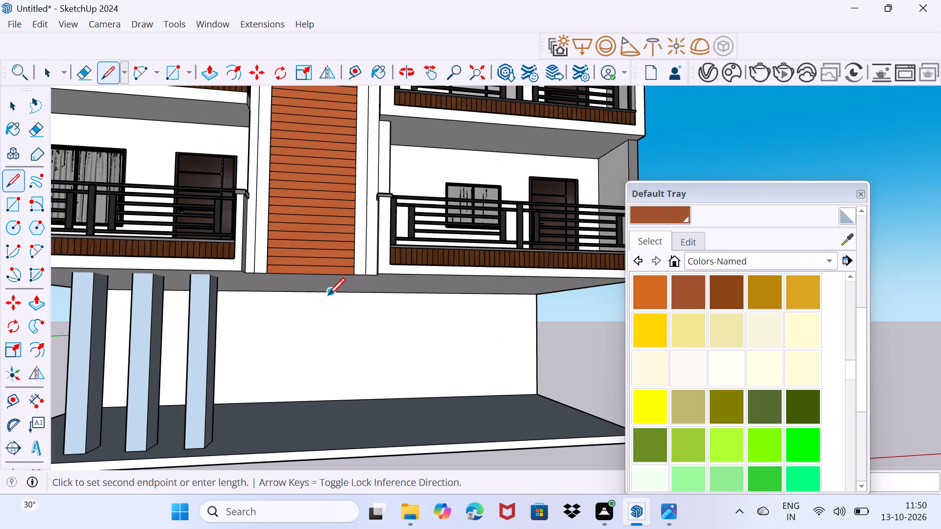
{"action": "left_click", "coordinate": [325, 403]}
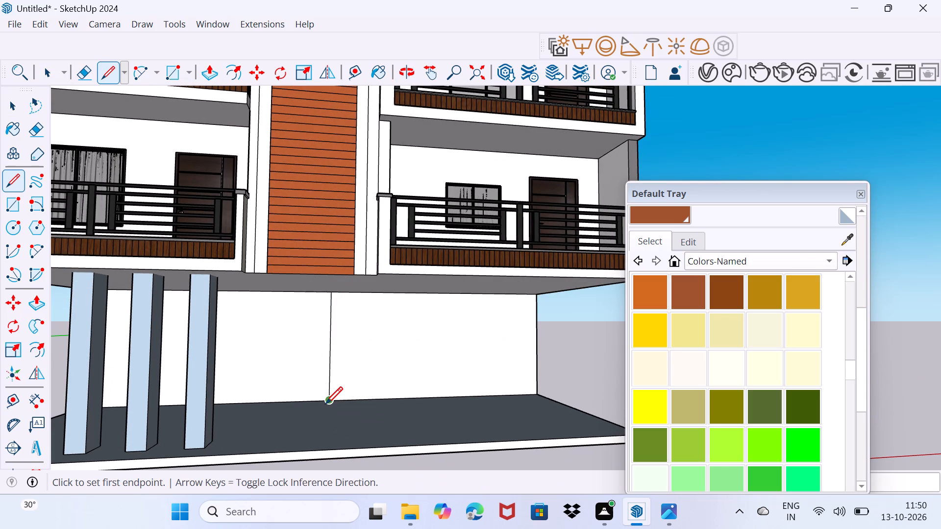
{"action": "key", "text": "space"}
Push the right-hand part of the split ground-floor wall backward to form a recess.
{"action": "type", "text": "p"}
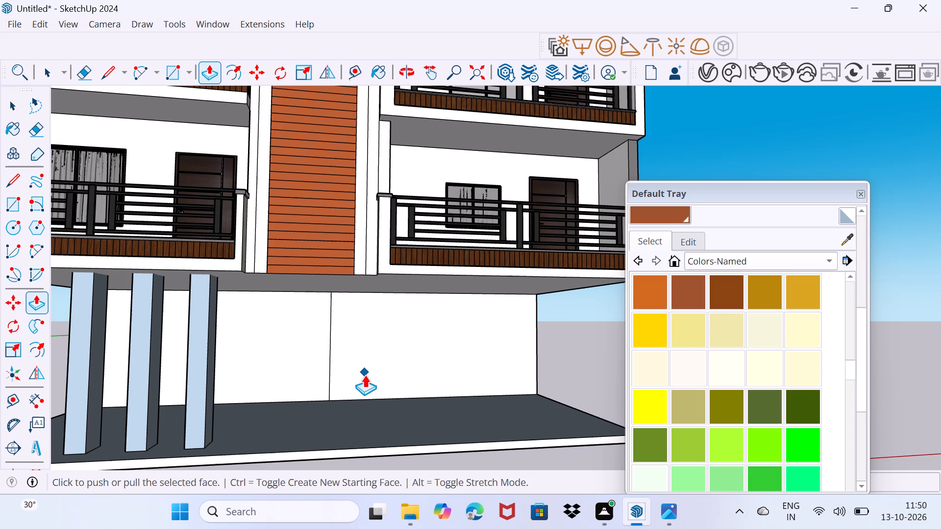
{"action": "key", "text": "space"}
{"action": "left_click", "coordinate": [369, 370]}
{"action": "middle_click_drag", "start_coordinate": [382, 371], "coordinate": [361, 378]}
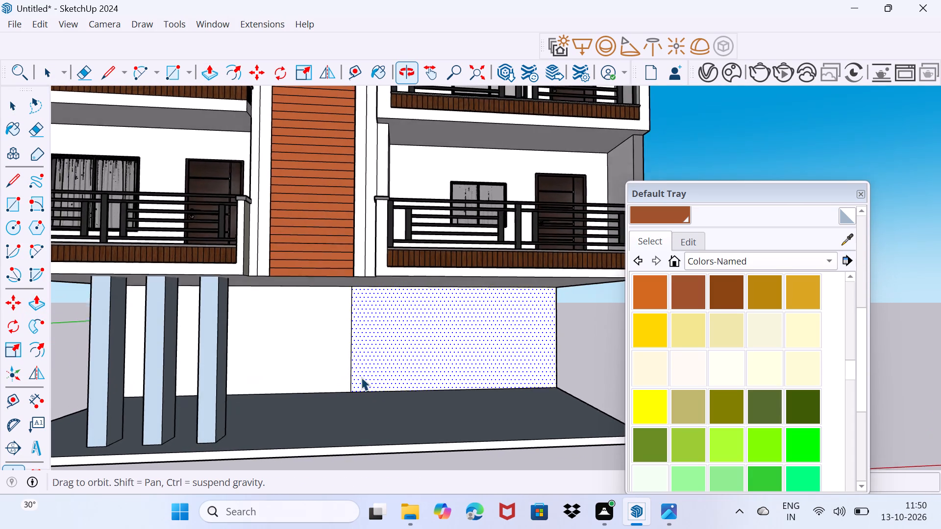
{"action": "scroll", "coordinate": [371, 372], "scroll_direction": "up", "scroll_amount": 3}
{"action": "key", "text": "p"}
{"action": "left_click", "coordinate": [386, 369]}
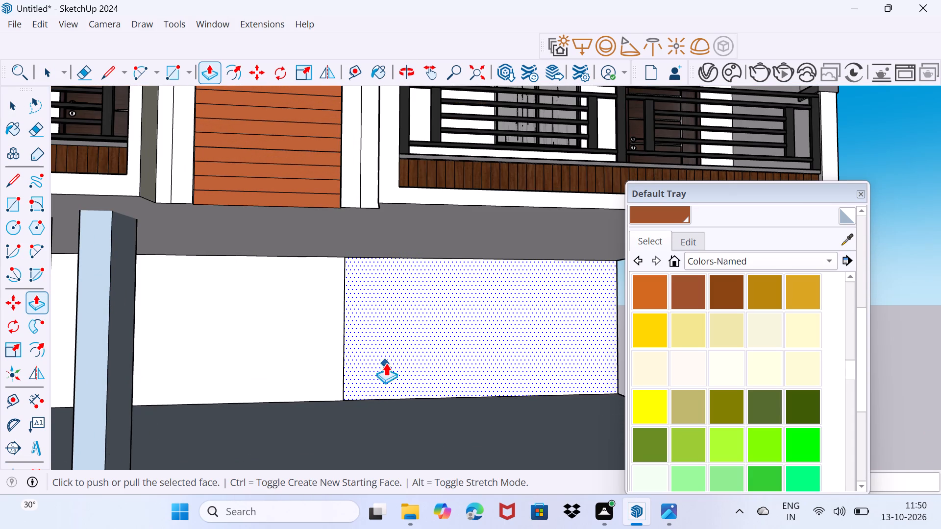
{"action": "left_click", "coordinate": [380, 351]}
{"action": "left_click_drag", "start_coordinate": [385, 357], "coordinate": [385, 346]}
{"action": "key", "text": "space"}
{"action": "left_click_drag", "start_coordinate": [386, 358], "coordinate": [391, 341]}
{"action": "scroll", "coordinate": [390, 362], "scroll_direction": "down", "scroll_amount": 2}
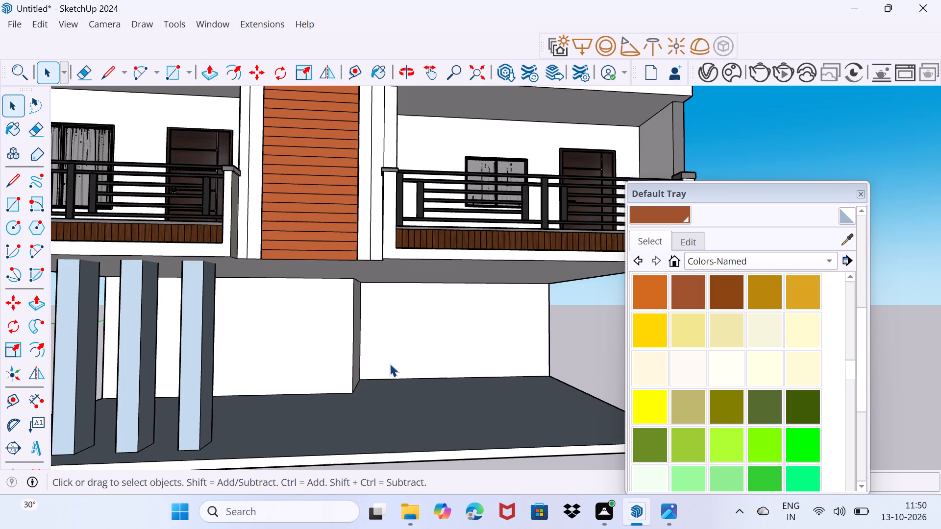
Draw a door-sized rectangle standing on the floor line of the recessed ground-floor wall.
{"action": "middle_click_drag", "start_coordinate": [415, 374], "coordinate": [318, 428], "text": "shift"}
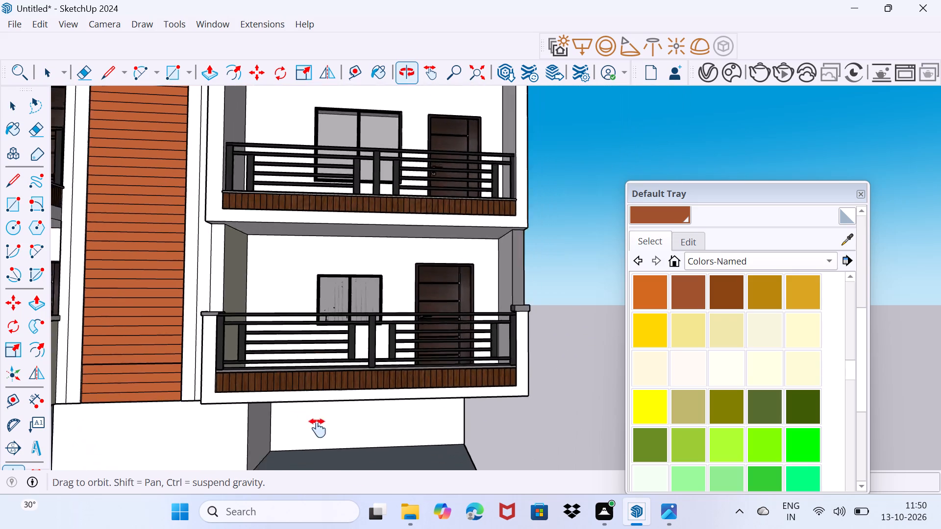
{"action": "middle_click_drag", "start_coordinate": [318, 428], "coordinate": [312, 383], "text": "shift"}
{"action": "key", "text": "r"}
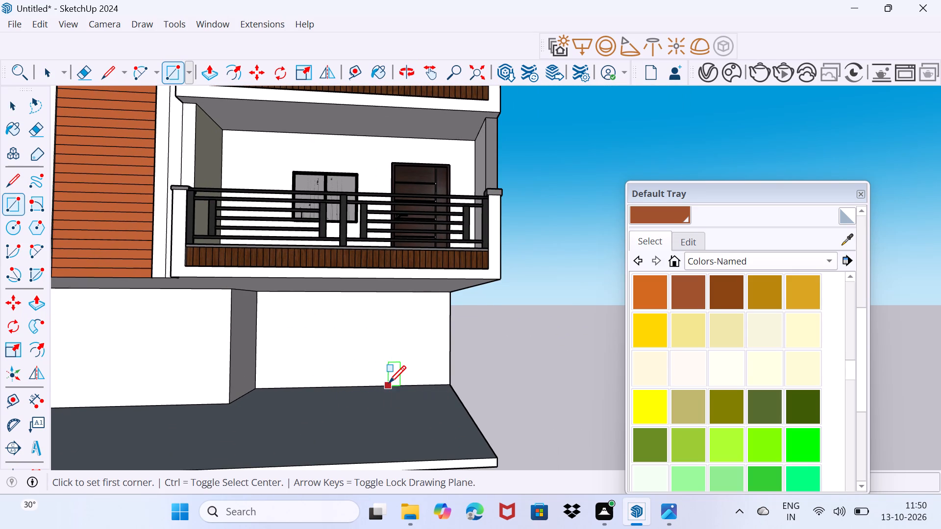
{"action": "left_click", "coordinate": [389, 383]}
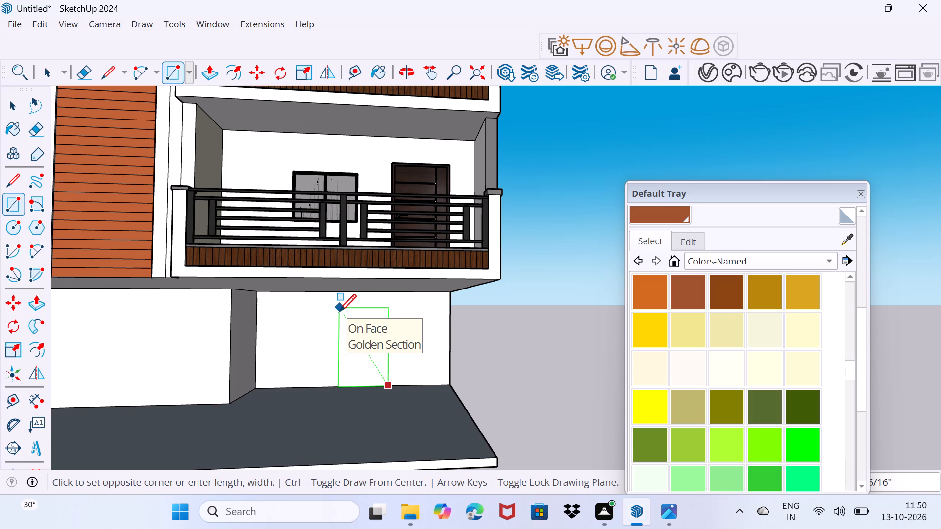
{"action": "left_click", "coordinate": [339, 311]}
{"action": "key", "text": "space"}
Push the door rectangle into the recessed wall to form a door opening.
{"action": "left_click", "coordinate": [363, 350]}
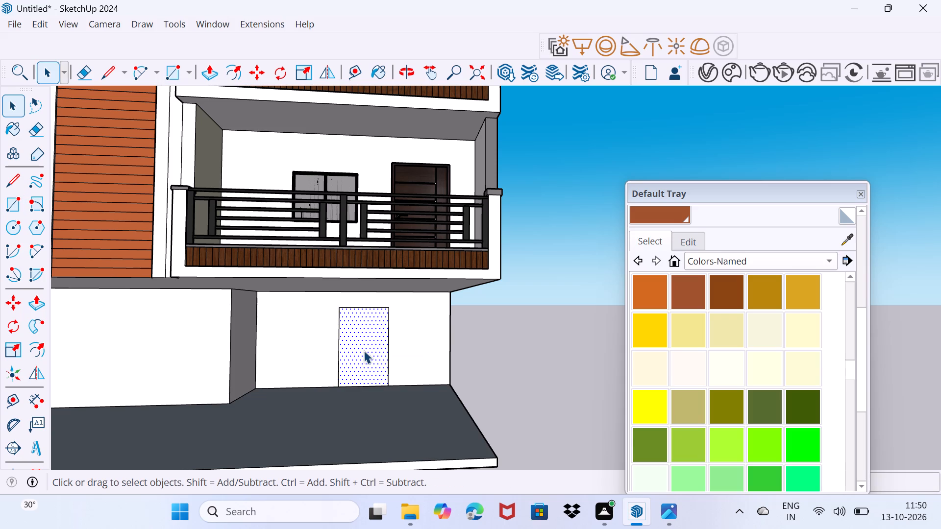
{"action": "key", "text": "p"}
{"action": "left_click", "coordinate": [364, 350]}
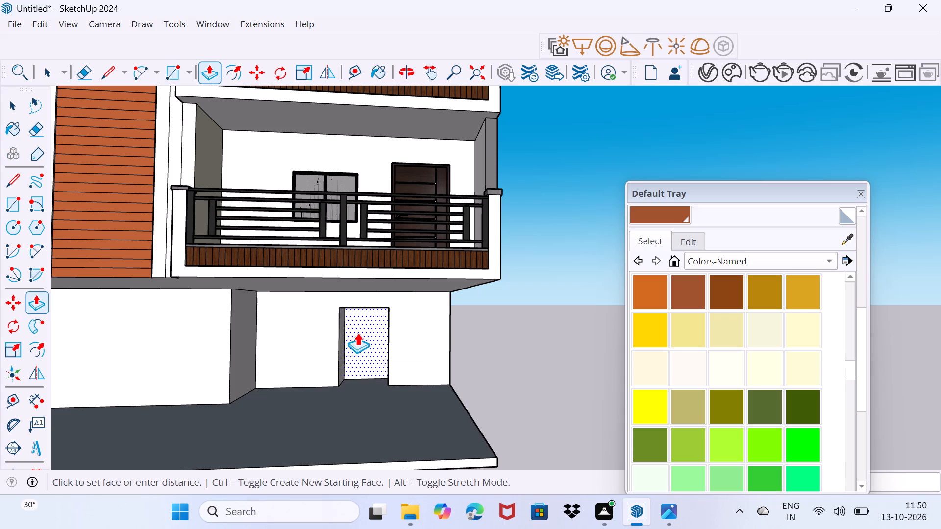
{"action": "left_click", "coordinate": [357, 332]}
{"action": "key", "text": "space"}
{"action": "left_click_drag", "start_coordinate": [348, 402], "coordinate": [353, 393]}
Copy the dark wooden door from the lowest balcony to the bottom corner of the ground-floor door opening.
{"action": "middle_click_drag", "start_coordinate": [347, 392], "coordinate": [337, 406]}
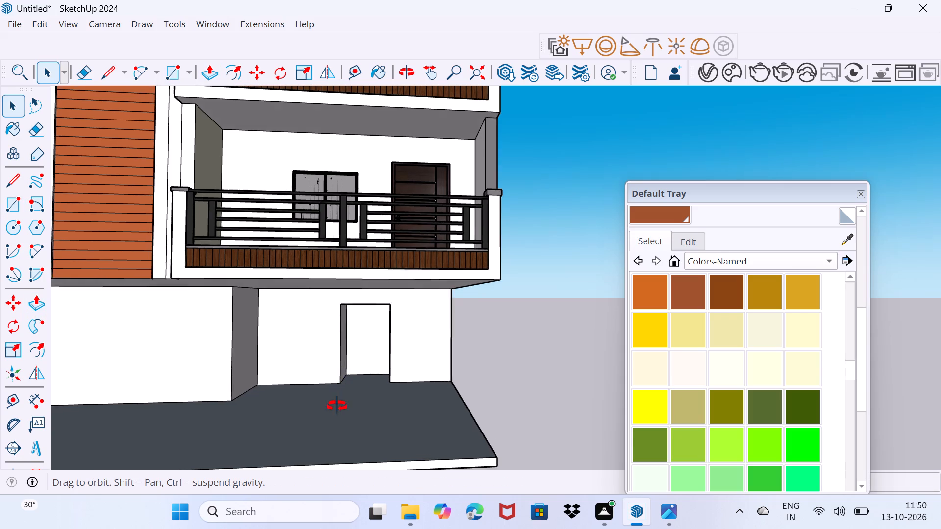
{"action": "middle_click_drag", "start_coordinate": [337, 406], "coordinate": [385, 394]}
{"action": "middle_click_drag", "start_coordinate": [374, 306], "coordinate": [339, 386]}
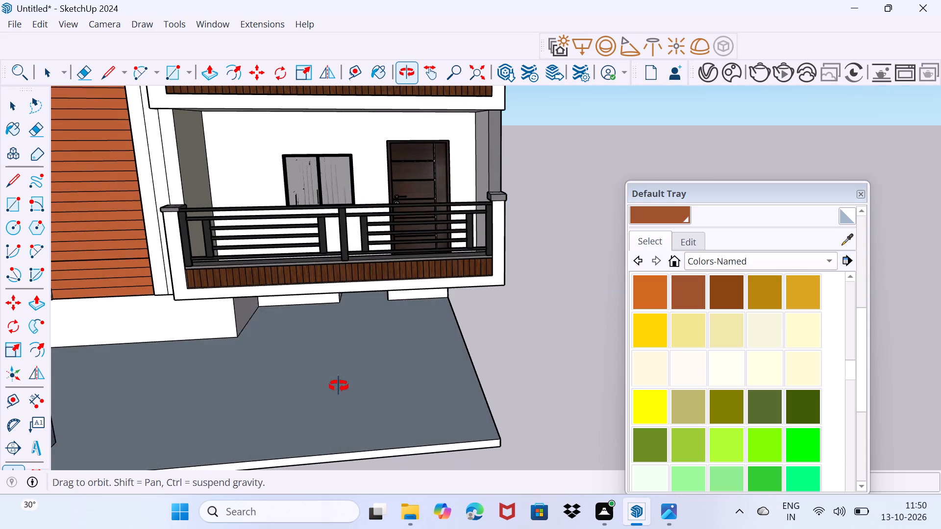
{"action": "middle_click_drag", "start_coordinate": [339, 386], "coordinate": [305, 494]}
{"action": "left_click", "coordinate": [366, 342]}
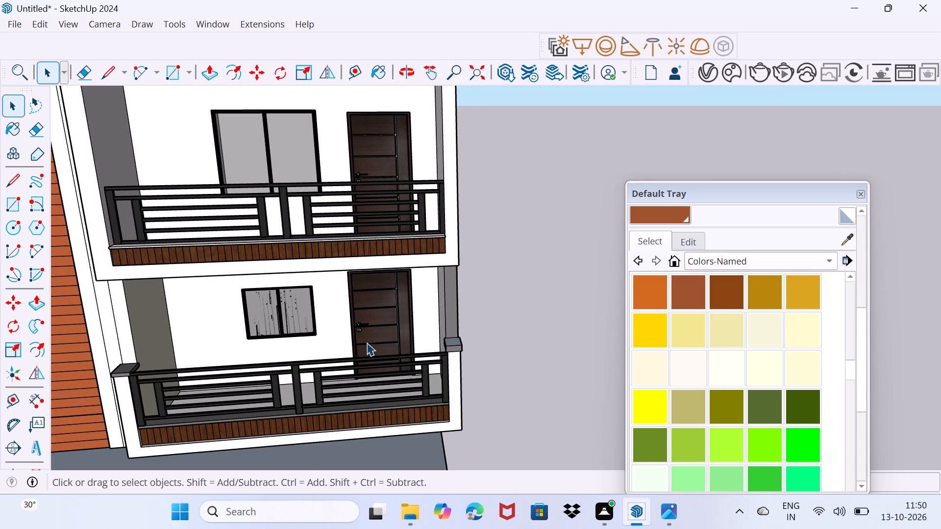
{"action": "scroll", "coordinate": [392, 370], "scroll_direction": "up", "scroll_amount": 6}
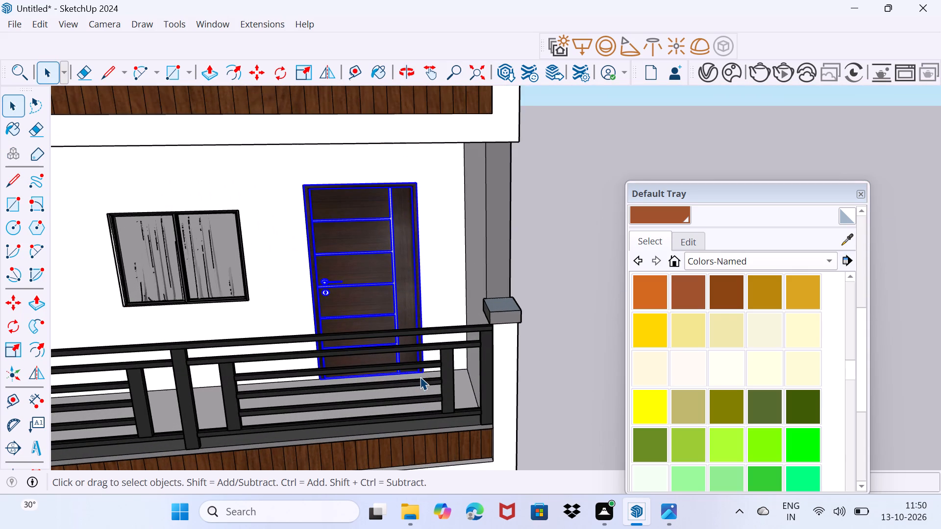
{"action": "scroll", "coordinate": [420, 377], "scroll_direction": "up", "scroll_amount": 9}
{"action": "key", "text": "m"}
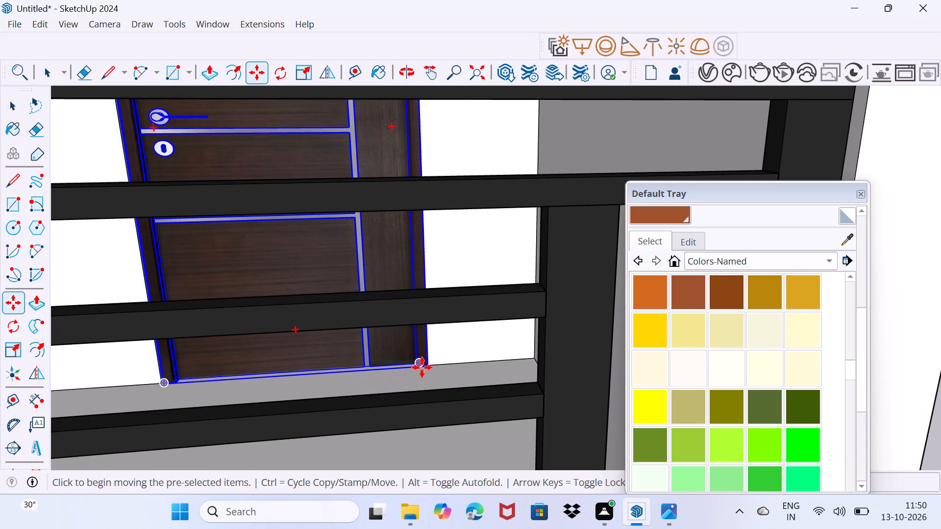
{"action": "left_click", "coordinate": [428, 364]}
{"action": "scroll", "coordinate": [396, 394], "scroll_direction": "down", "scroll_amount": 4}
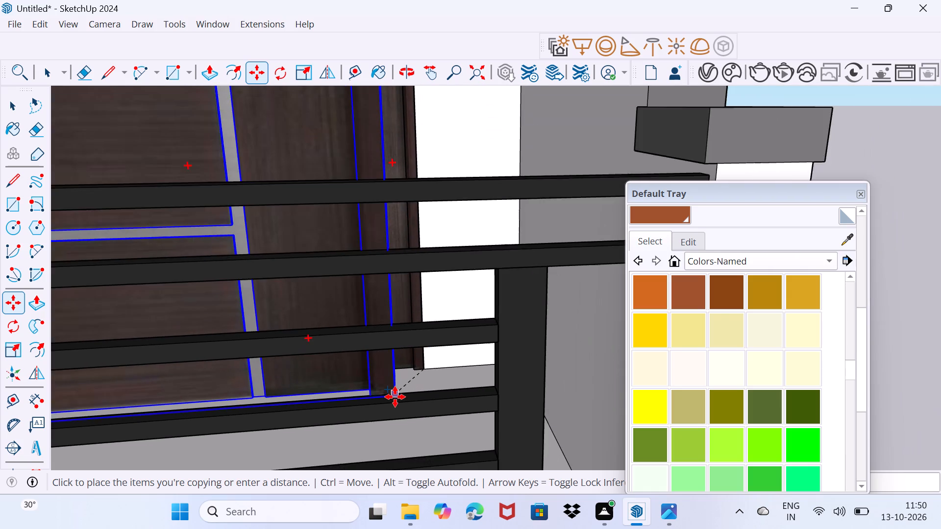
{"action": "scroll", "coordinate": [395, 397], "scroll_direction": "down", "scroll_amount": 20}
{"action": "scroll", "coordinate": [395, 397], "scroll_direction": "down", "scroll_amount": 10}
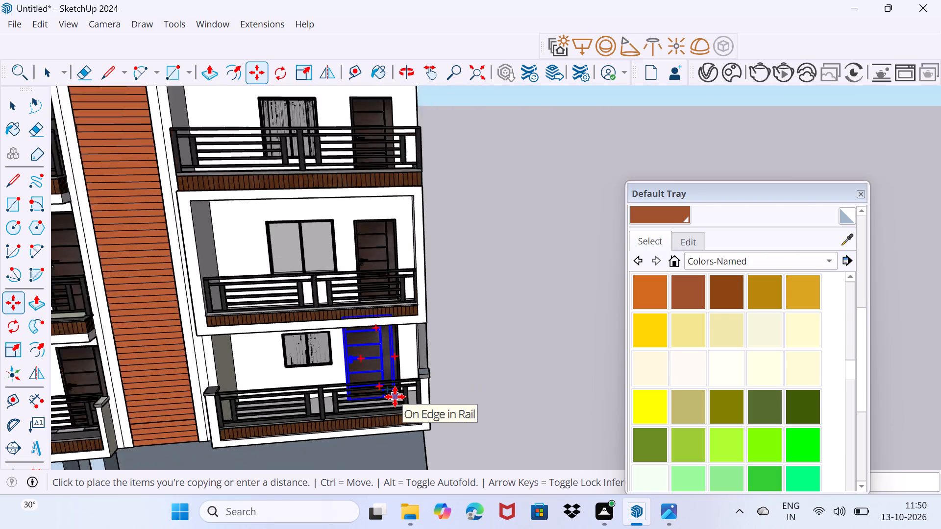
{"action": "middle_click_drag", "start_coordinate": [384, 452], "coordinate": [354, 387]}
{"action": "scroll", "coordinate": [339, 384], "scroll_direction": "up", "scroll_amount": 12}
{"action": "middle_click_drag", "start_coordinate": [339, 383], "coordinate": [338, 344]}
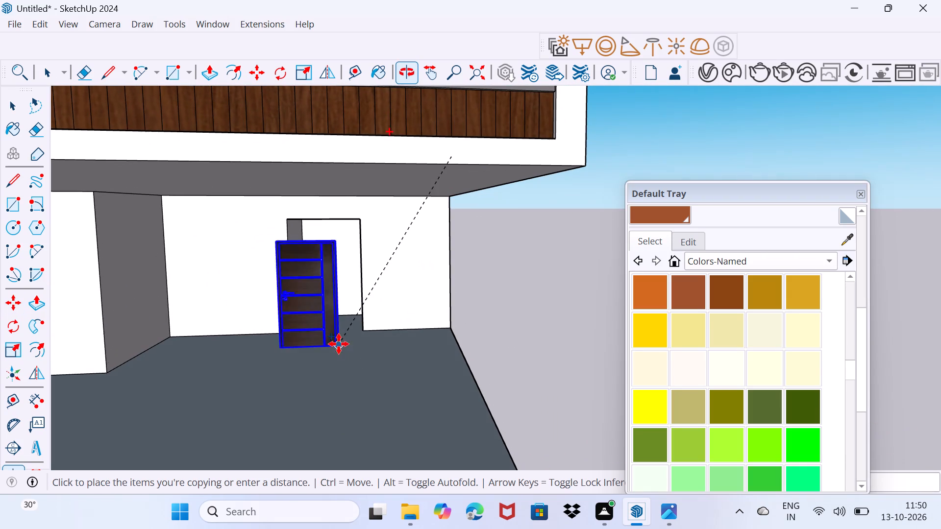
{"action": "left_click", "coordinate": [362, 328]}
Scale the copied ground-floor door in width so it spans the opening from side to side.
{"action": "scroll", "coordinate": [307, 339], "scroll_direction": "up", "scroll_amount": 5}
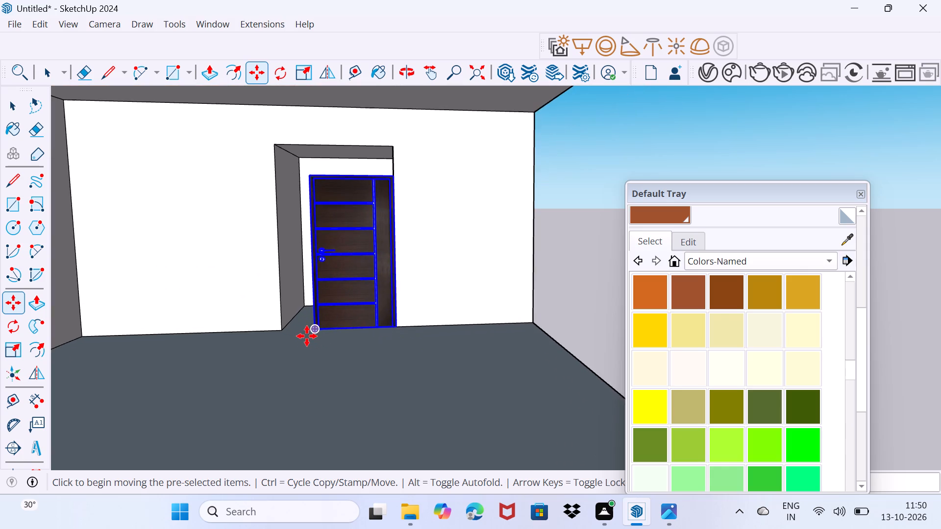
{"action": "middle_click_drag", "start_coordinate": [307, 340], "coordinate": [385, 347]}
{"action": "scroll", "coordinate": [357, 321], "scroll_direction": "up", "scroll_amount": 4}
{"action": "middle_click_drag", "start_coordinate": [346, 327], "coordinate": [400, 332]}
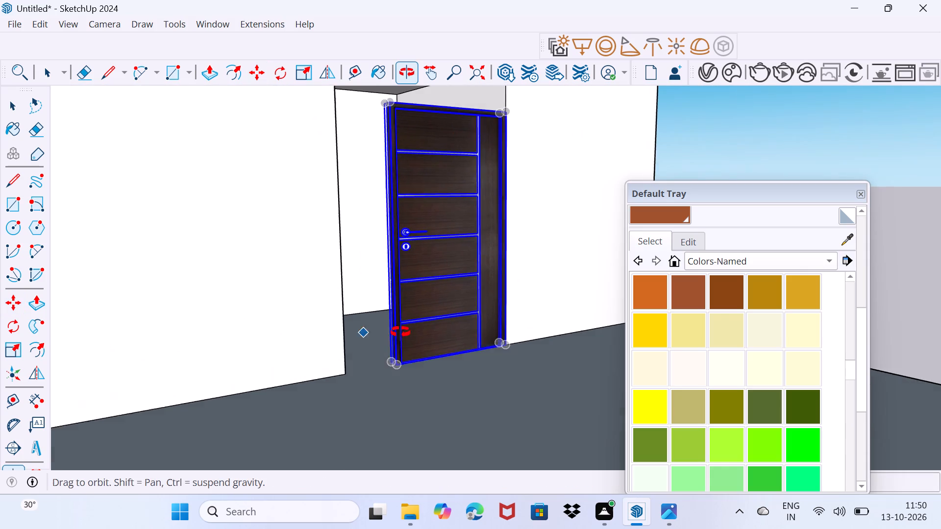
{"action": "middle_click_drag", "start_coordinate": [400, 332], "coordinate": [405, 333]}
{"action": "key", "text": "s"}
{"action": "scroll", "coordinate": [421, 244], "scroll_direction": "up", "scroll_amount": 3}
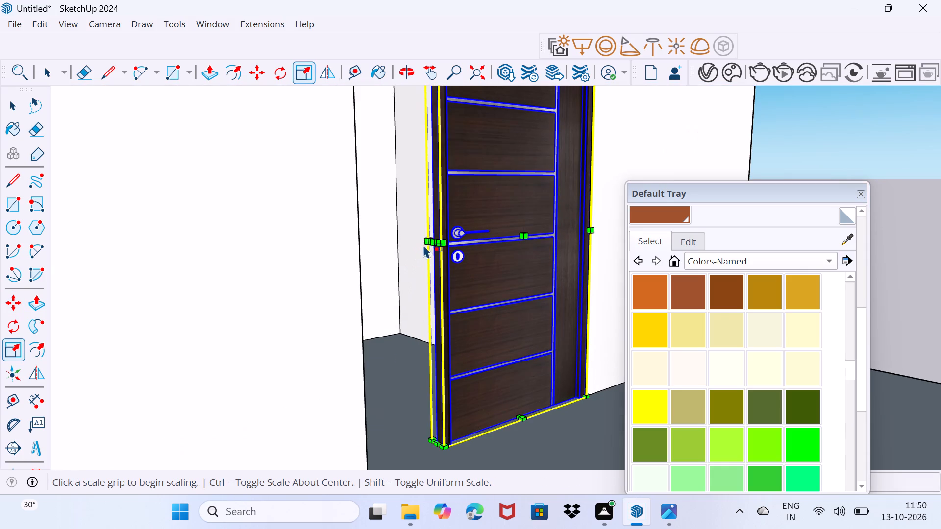
{"action": "scroll", "coordinate": [429, 246], "scroll_direction": "up", "scroll_amount": 3}
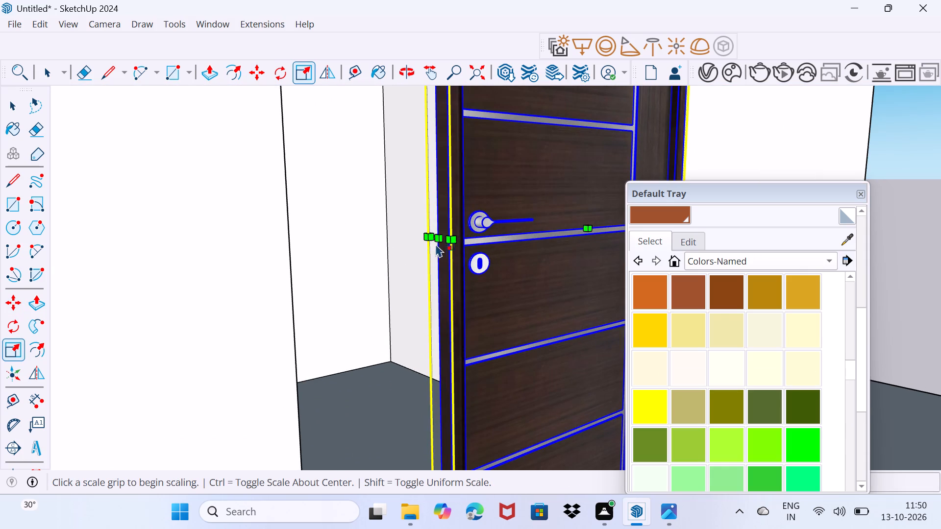
{"action": "left_click", "coordinate": [437, 239]}
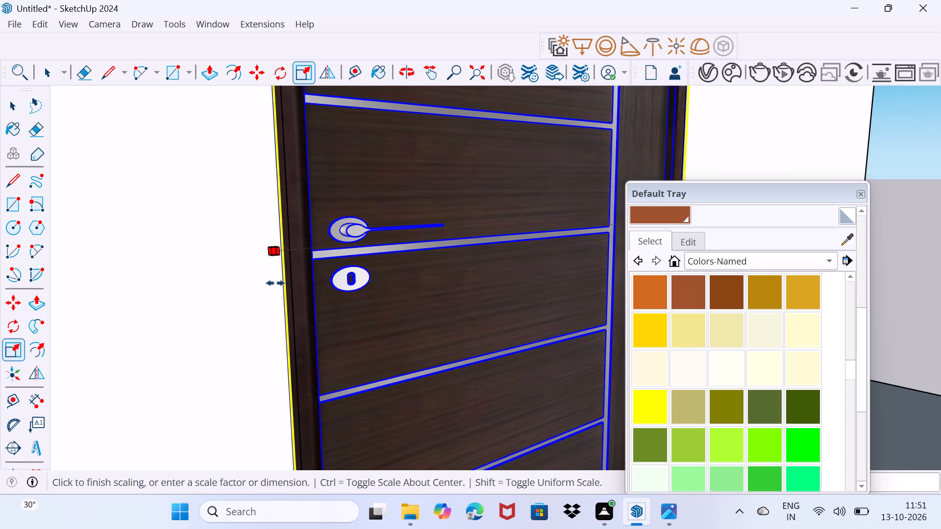
{"action": "left_click", "coordinate": [275, 283]}
Scale the ground-floor door upward so its top meets the head of the opening, and deselect it.
{"action": "scroll", "coordinate": [275, 286], "scroll_direction": "down", "scroll_amount": 14}
{"action": "middle_click_drag", "start_coordinate": [310, 294], "coordinate": [304, 355], "text": "shift"}
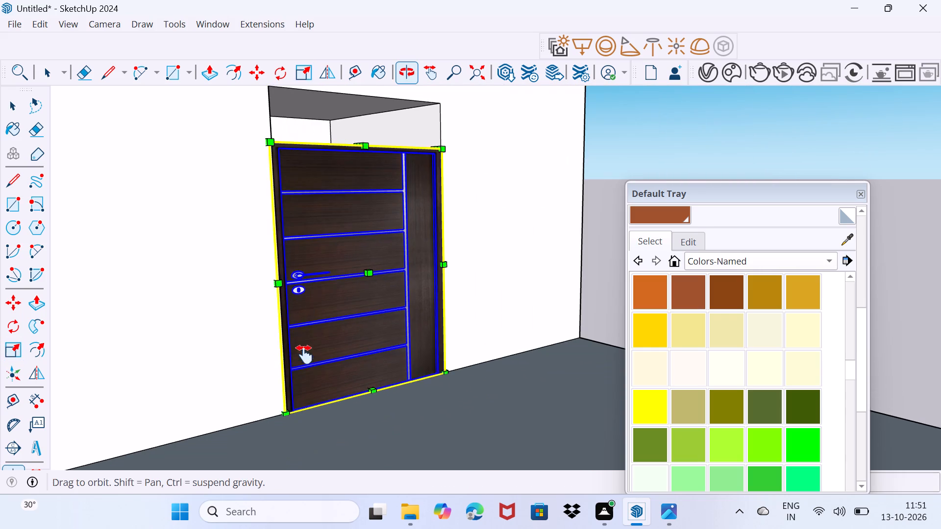
{"action": "middle_click_drag", "start_coordinate": [304, 355], "coordinate": [293, 471], "text": "shift"}
{"action": "middle_click_drag", "start_coordinate": [300, 437], "coordinate": [278, 350]}
{"action": "scroll", "coordinate": [278, 350], "scroll_direction": "down", "scroll_amount": 5}
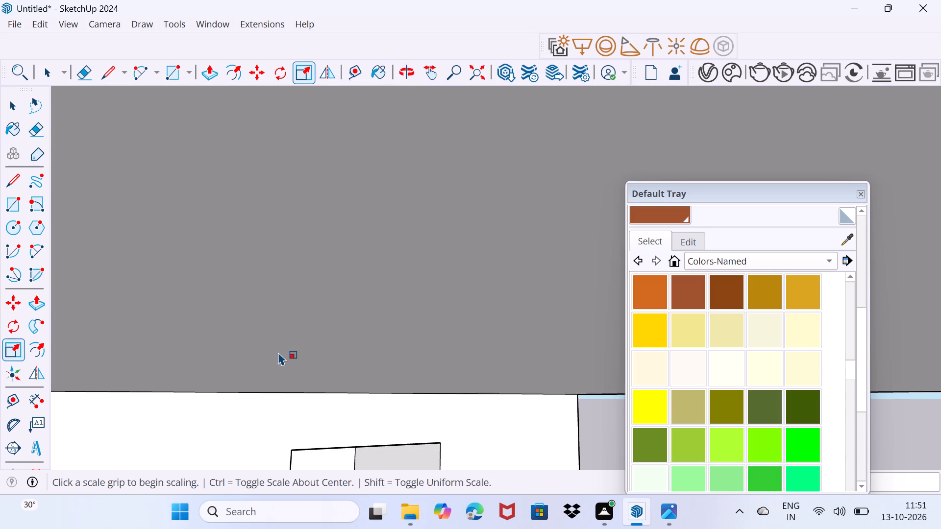
{"action": "scroll", "coordinate": [278, 352], "scroll_direction": "down", "scroll_amount": 14}
{"action": "scroll", "coordinate": [331, 455], "scroll_direction": "up", "scroll_amount": 11}
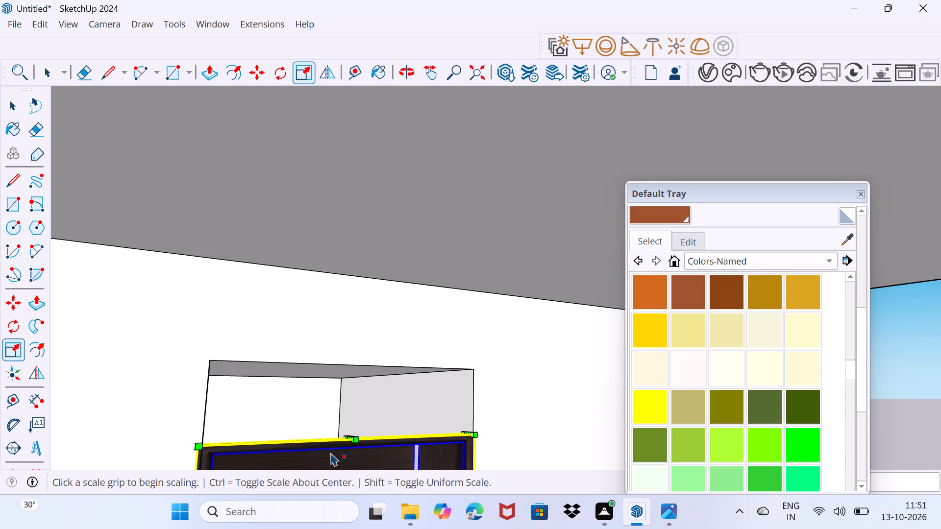
{"action": "scroll", "coordinate": [331, 453], "scroll_direction": "up", "scroll_amount": 4}
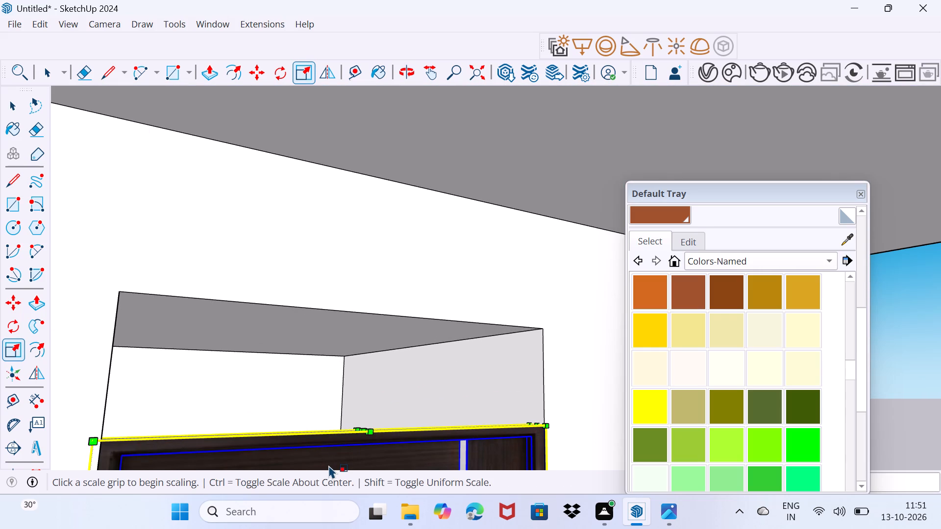
{"action": "scroll", "coordinate": [329, 464], "scroll_direction": "up", "scroll_amount": 1}
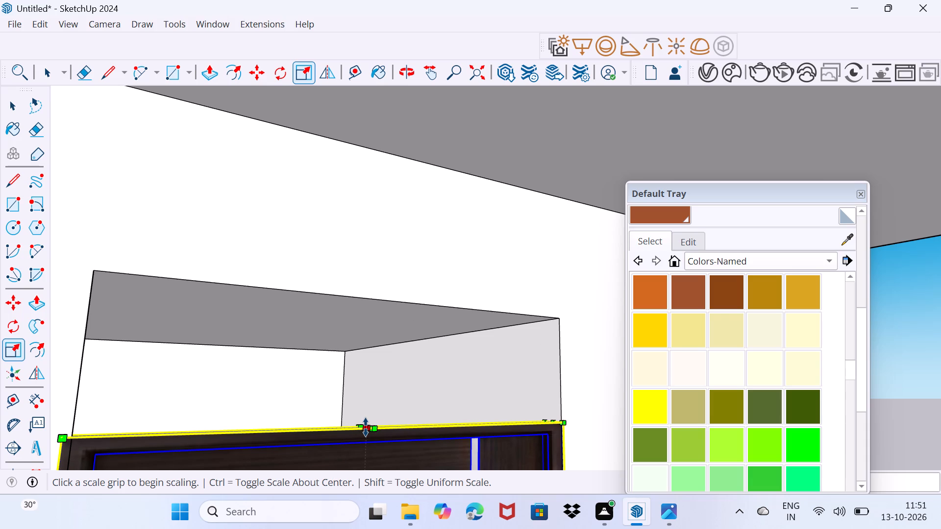
{"action": "left_click_drag", "start_coordinate": [366, 427], "coordinate": [352, 300]}
{"action": "key", "text": "space"}
{"action": "left_click_drag", "start_coordinate": [350, 281], "coordinate": [358, 268]}
{"action": "scroll", "coordinate": [358, 300], "scroll_direction": "down", "scroll_amount": 10}
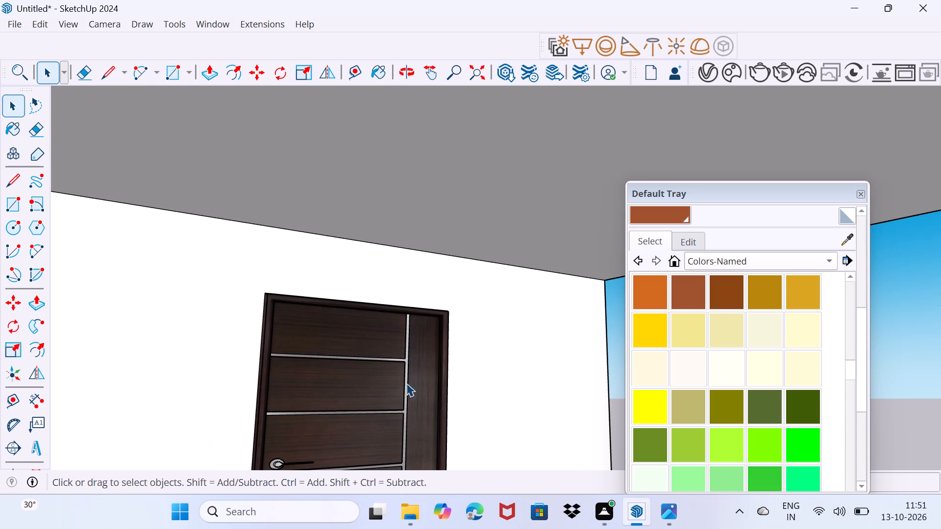
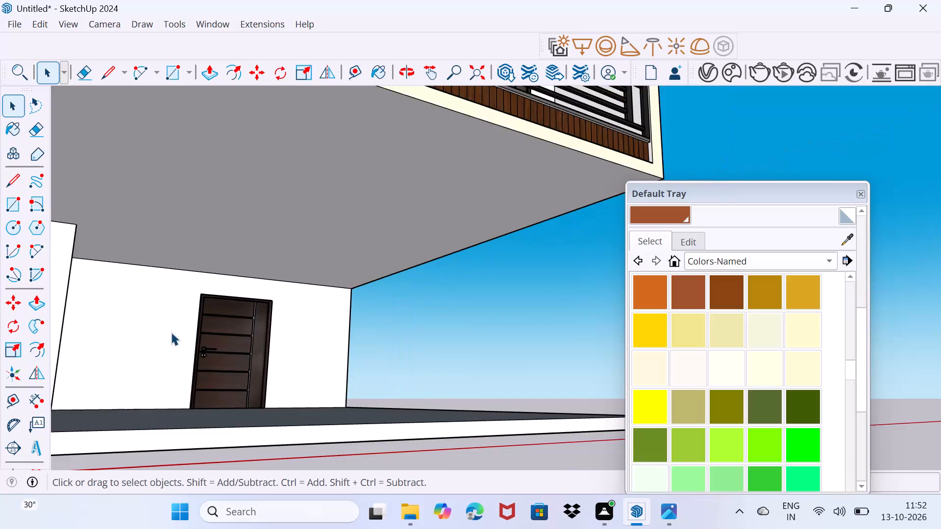
Move the Default Tray down so it uncovers more of the house model.
{"action": "scroll", "coordinate": [171, 335], "scroll_direction": "down", "scroll_amount": 1}
{"action": "middle_click_drag", "start_coordinate": [166, 343], "coordinate": [58, 435]}
{"action": "left_click_drag", "start_coordinate": [728, 201], "coordinate": [697, 333]}
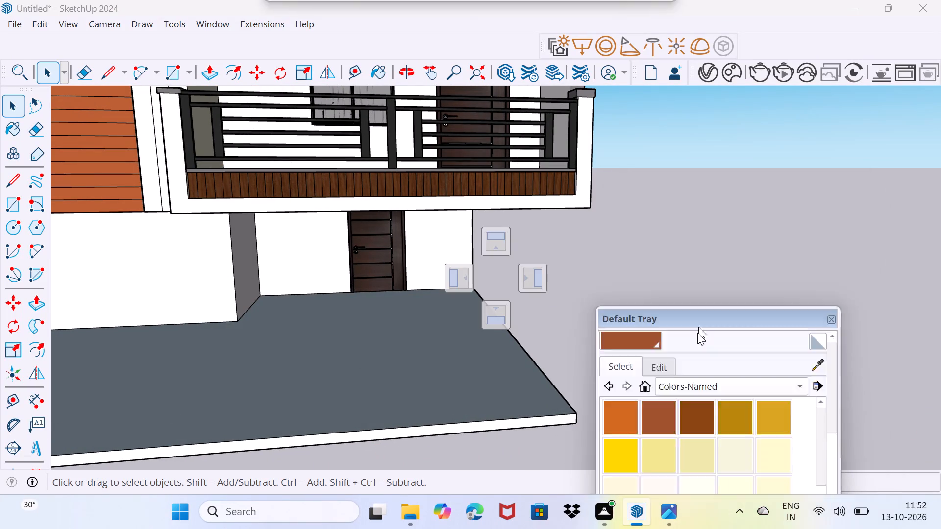
{"action": "left_click_drag", "start_coordinate": [697, 333], "coordinate": [673, 461]}
{"action": "scroll", "coordinate": [302, 437], "scroll_direction": "down", "scroll_amount": 8}
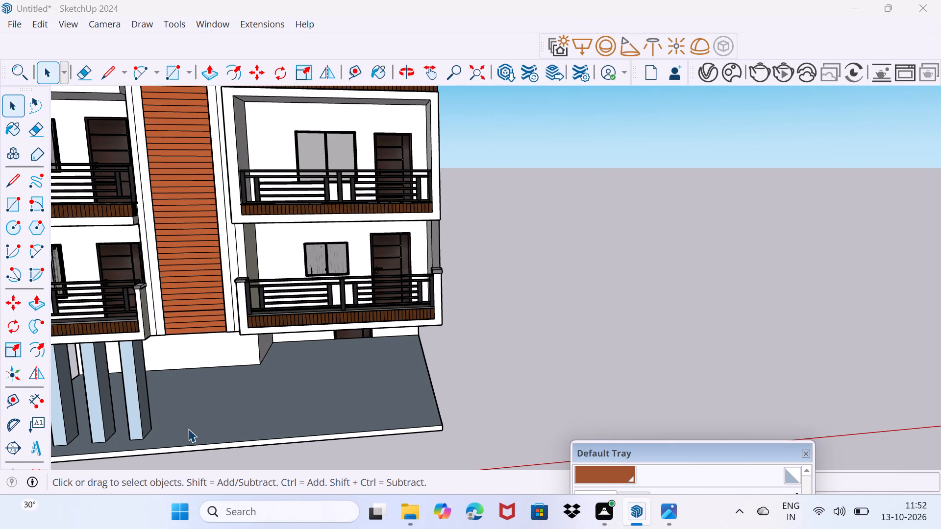
Copy the ground slab's outer side edge about 8 inches inward, beside the outer column, to mark off a narrow strip.
{"action": "middle_click_drag", "start_coordinate": [176, 427], "coordinate": [403, 337]}
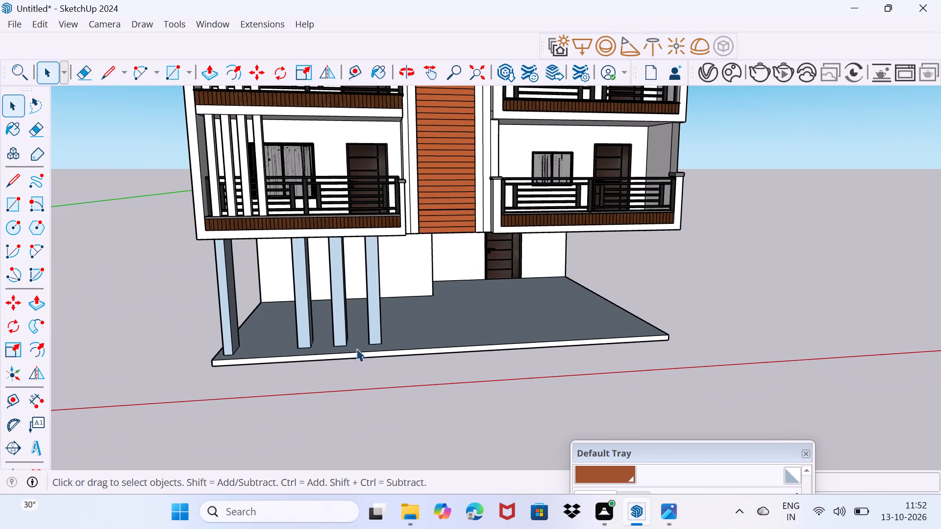
{"action": "scroll", "coordinate": [260, 352], "scroll_direction": "up", "scroll_amount": 3}
{"action": "middle_click_drag", "start_coordinate": [236, 360], "coordinate": [412, 340]}
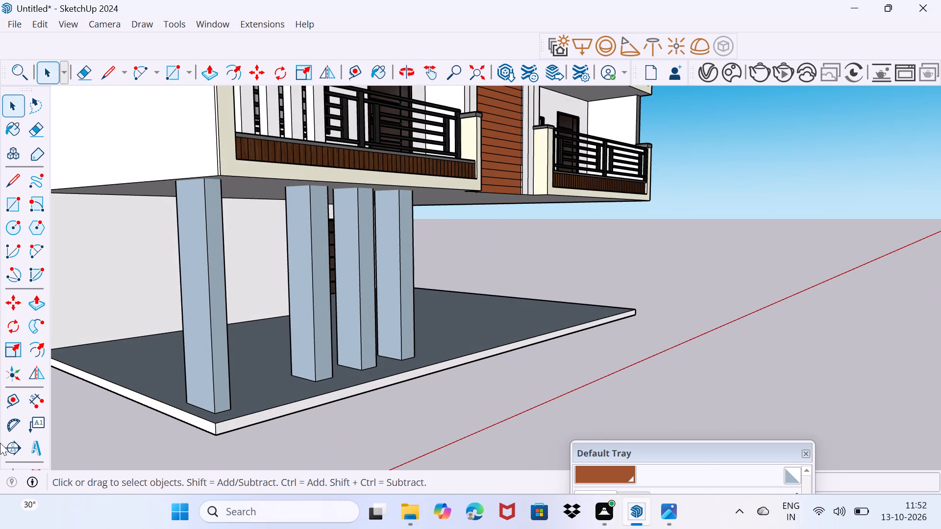
{"action": "scroll", "coordinate": [0, 442], "scroll_direction": "down", "scroll_amount": 3}
{"action": "scroll", "coordinate": [163, 418], "scroll_direction": "down", "scroll_amount": 2}
{"action": "middle_click_drag", "start_coordinate": [161, 420], "coordinate": [35, 468]}
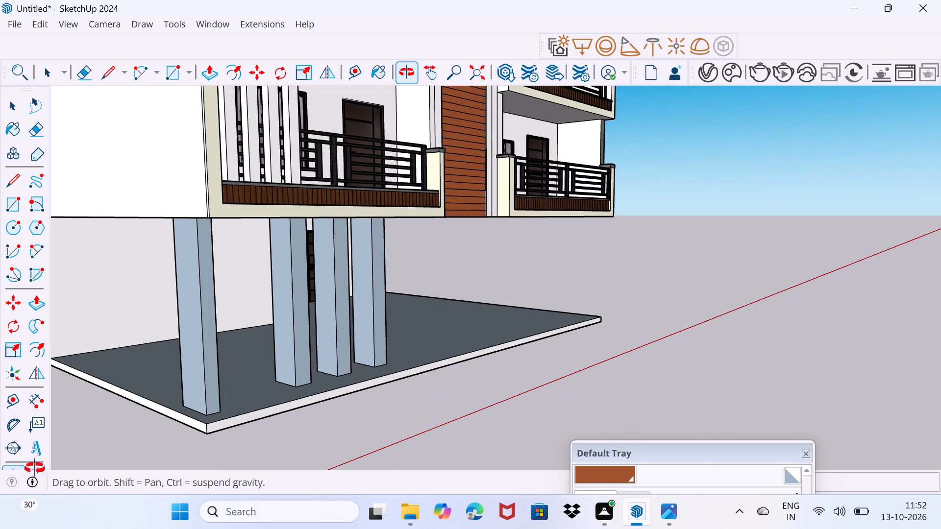
{"action": "middle_click_drag", "start_coordinate": [35, 468], "coordinate": [33, 469]}
{"action": "scroll", "coordinate": [131, 422], "scroll_direction": "up", "scroll_amount": 8}
{"action": "scroll", "coordinate": [185, 391], "scroll_direction": "up", "scroll_amount": 4}
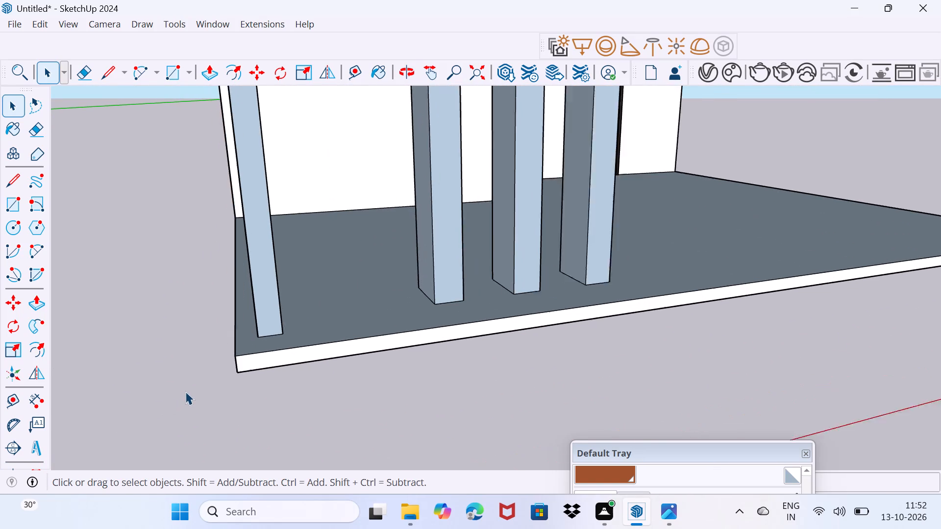
{"action": "left_click", "coordinate": [239, 345]}
{"action": "scroll", "coordinate": [239, 345], "scroll_direction": "up", "scroll_amount": 4}
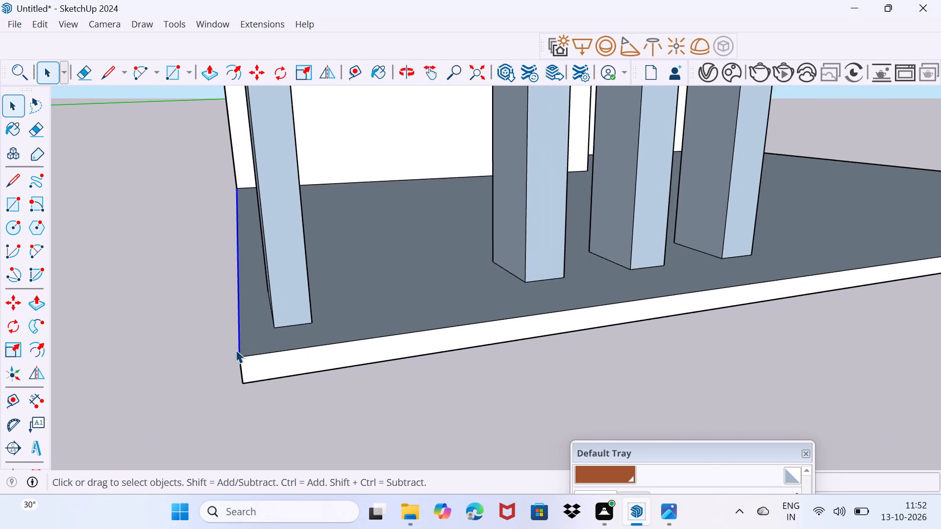
{"action": "scroll", "coordinate": [236, 350], "scroll_direction": "up", "scroll_amount": 3}
{"action": "key", "text": "m"}
{"action": "left_click", "coordinate": [242, 360]}
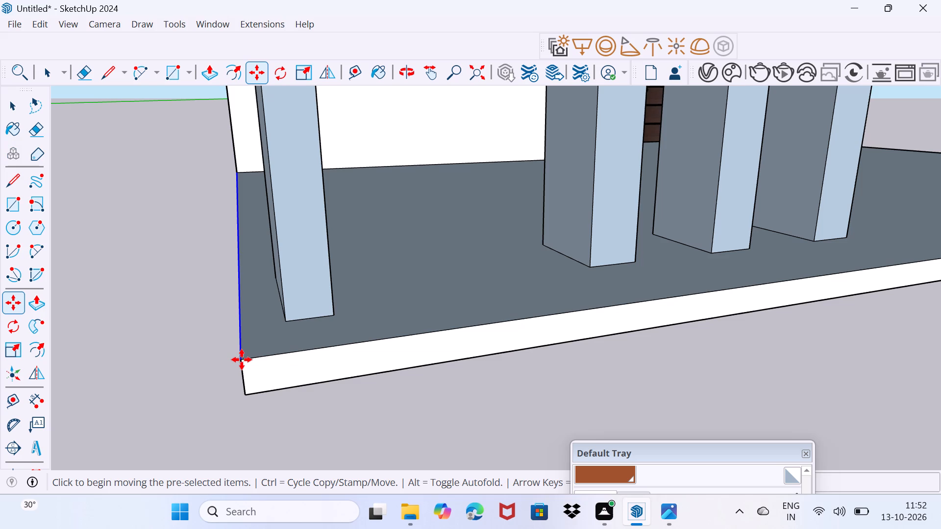
{"action": "left_click", "coordinate": [286, 345]}
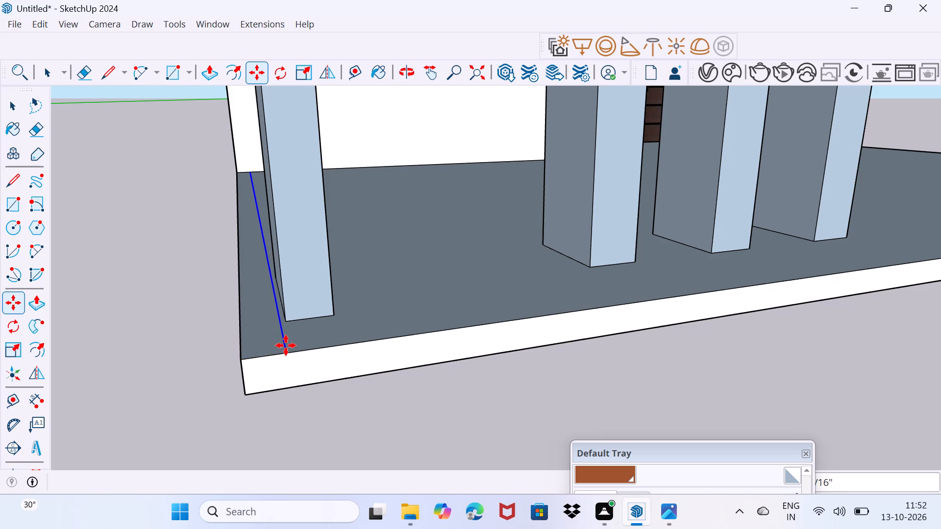
{"action": "key", "text": "space"}
{"action": "left_click", "coordinate": [269, 349]}
{"action": "scroll", "coordinate": [268, 338], "scroll_direction": "up", "scroll_amount": 2}
{"action": "left_click", "coordinate": [268, 338]}
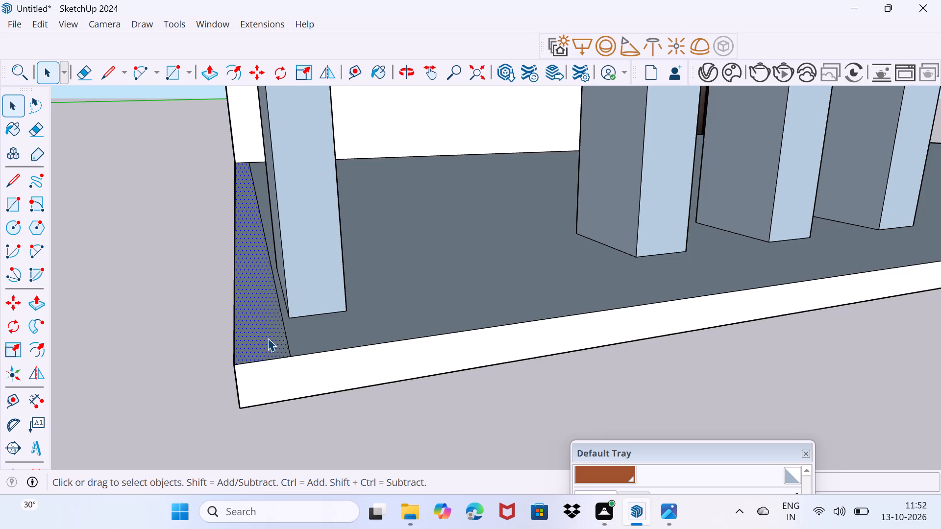
{"action": "scroll", "coordinate": [268, 338], "scroll_direction": "down", "scroll_amount": 11}
{"action": "key", "text": "space"}
{"action": "left_click_drag", "start_coordinate": [254, 360], "coordinate": [256, 355]}
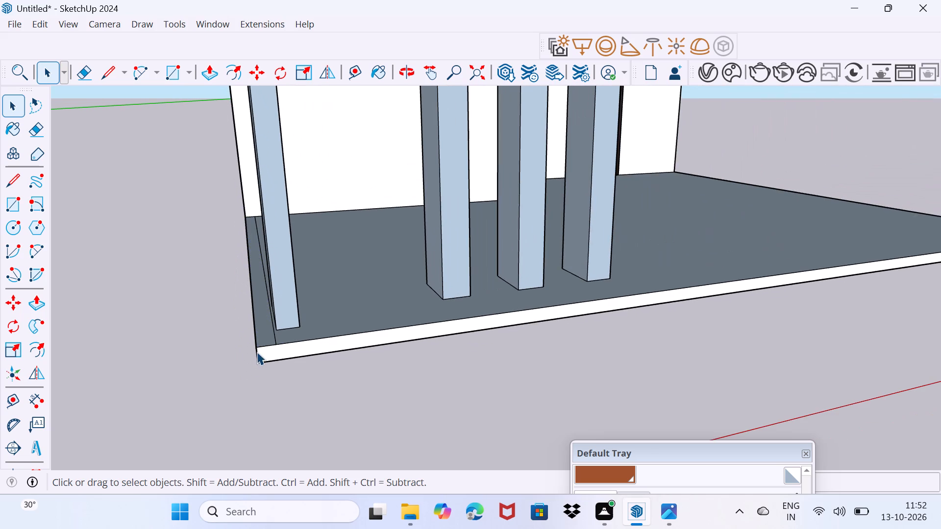
Draw a line on the slab from the outer column's front corner, past the column fronts, to a point beyond the last column.
{"action": "middle_click_drag", "start_coordinate": [269, 350], "coordinate": [143, 398]}
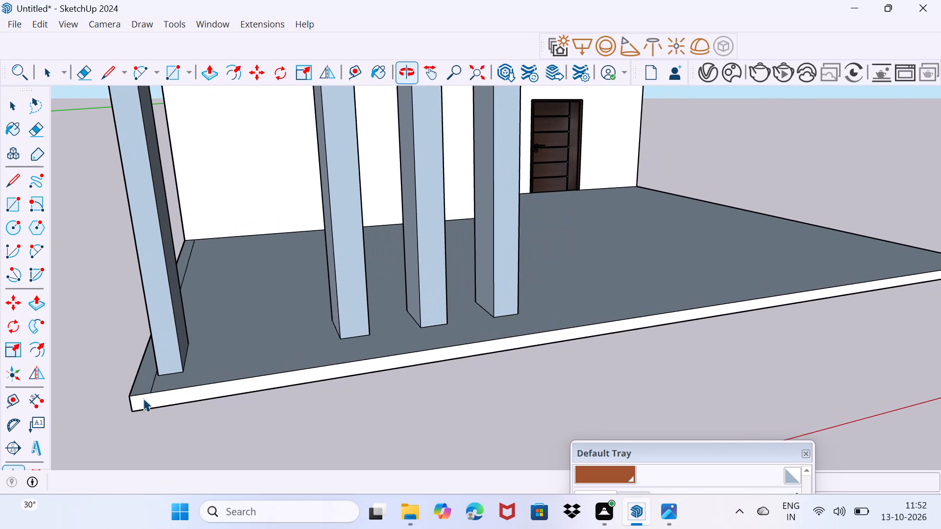
{"action": "key", "text": "l"}
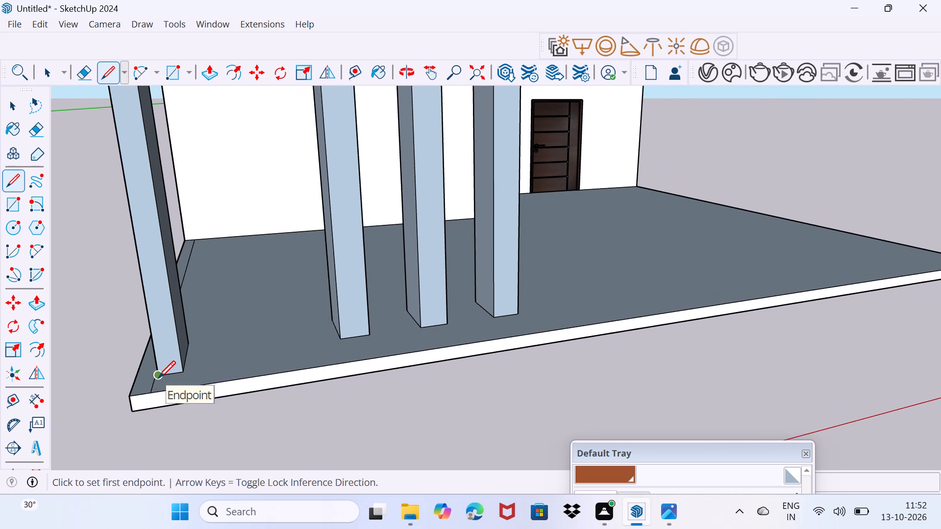
{"action": "left_click", "coordinate": [158, 378]}
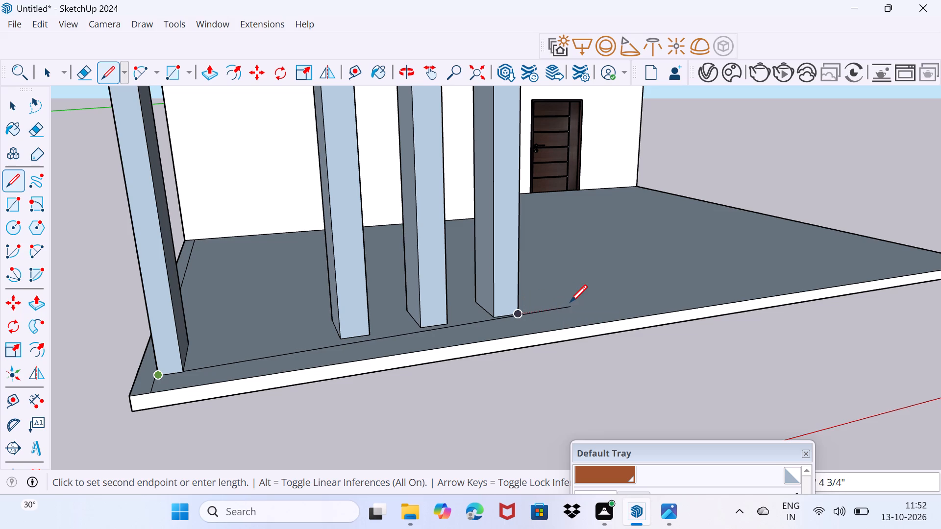
{"action": "left_click", "coordinate": [594, 298]}
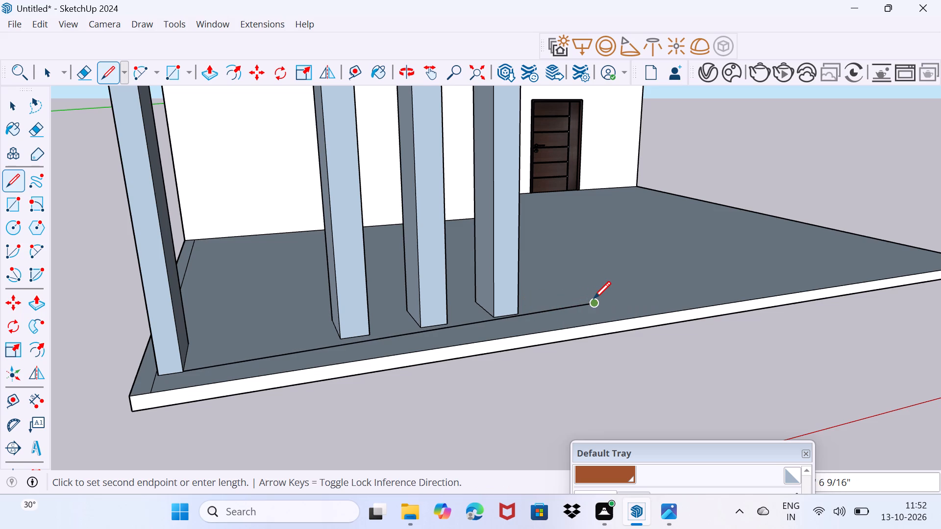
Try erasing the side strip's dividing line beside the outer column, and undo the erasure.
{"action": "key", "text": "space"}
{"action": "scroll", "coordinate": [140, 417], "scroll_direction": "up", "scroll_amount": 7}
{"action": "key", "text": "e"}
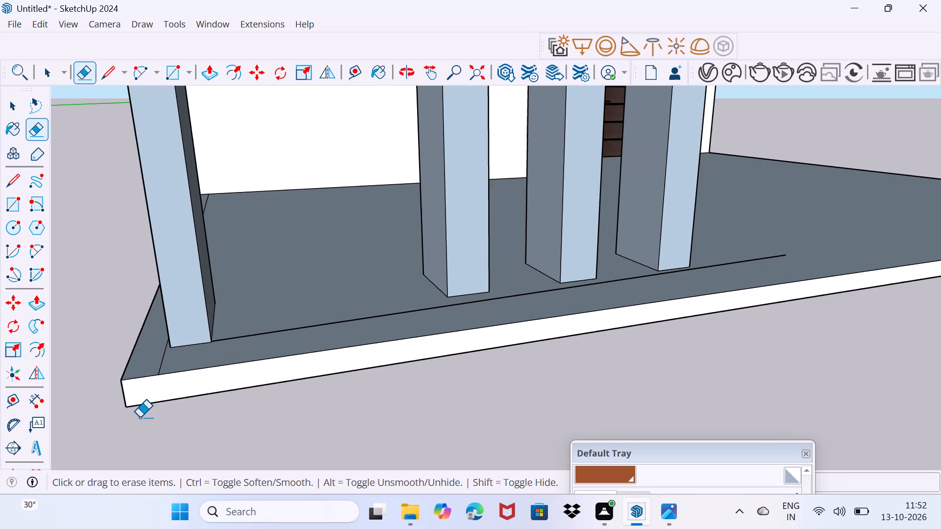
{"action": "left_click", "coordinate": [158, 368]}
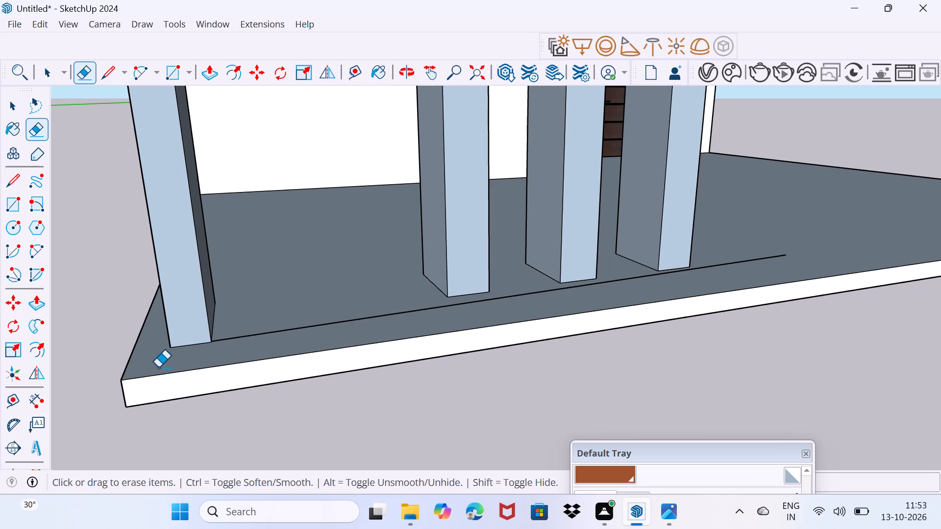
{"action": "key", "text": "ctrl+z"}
Draw a line along the outer column's front base from its inner corner out to the side strip's dividing line.
{"action": "scroll", "coordinate": [158, 367], "scroll_direction": "up", "scroll_amount": 16}
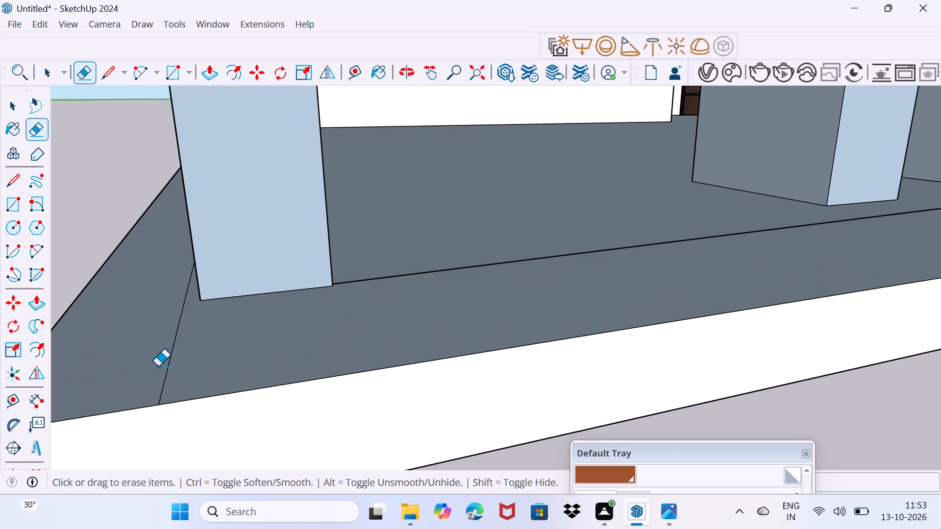
{"action": "key", "text": "l"}
{"action": "left_click", "coordinate": [332, 289]}
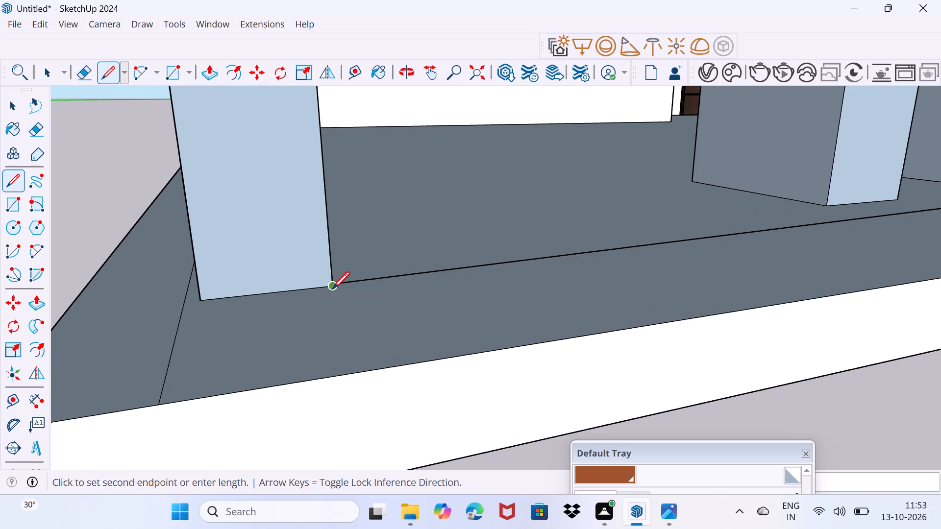
{"action": "left_click", "coordinate": [186, 303]}
{"action": "key", "text": "space"}
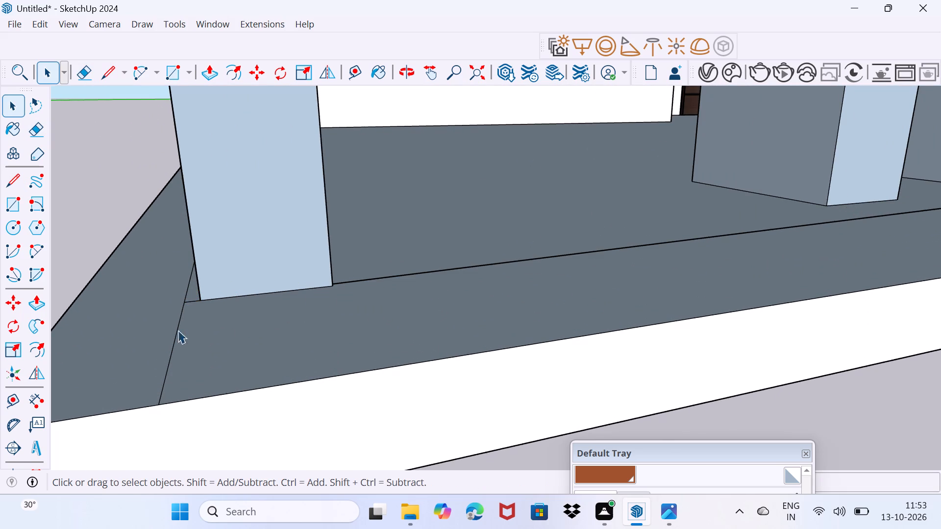
Erase the short piece of the side strip's dividing line between the outer column's front line and the slab's front edge.
{"action": "scroll", "coordinate": [174, 362], "scroll_direction": "up", "scroll_amount": 2}
{"action": "key", "text": "e"}
{"action": "left_click", "coordinate": [174, 362]}
{"action": "scroll", "coordinate": [168, 362], "scroll_direction": "down", "scroll_amount": 3}
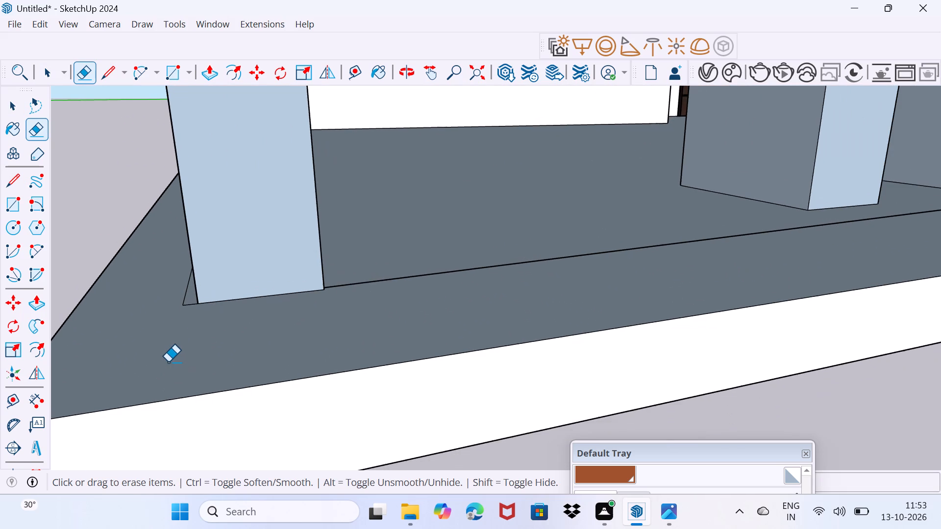
Redraw the line along the outer column's front base between its two corners to separate the border strip from the floor.
{"action": "key", "text": "space"}
{"action": "left_click", "coordinate": [187, 356]}
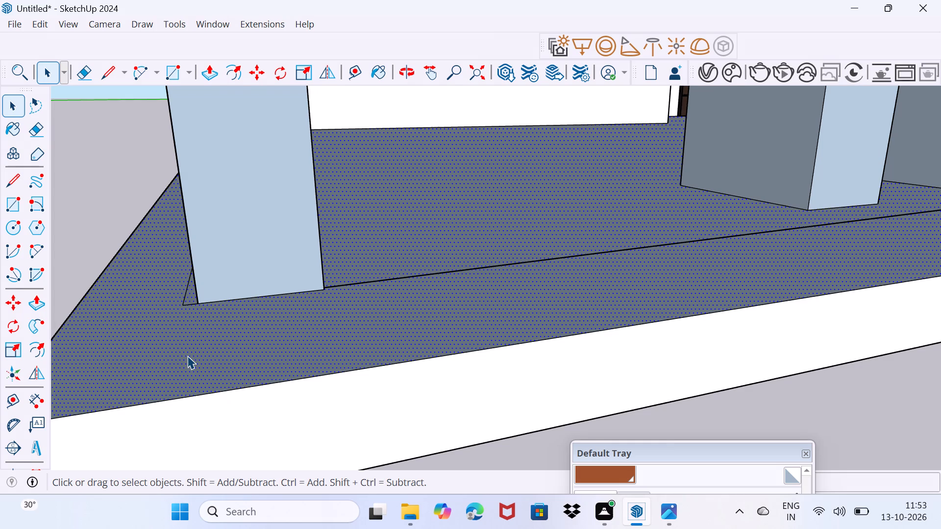
{"action": "left_click", "coordinate": [187, 356]}
{"action": "scroll", "coordinate": [211, 313], "scroll_direction": "up", "scroll_amount": 2}
{"action": "left_click_drag", "start_coordinate": [196, 393], "coordinate": [206, 367]}
{"action": "scroll", "coordinate": [197, 344], "scroll_direction": "up", "scroll_amount": 4}
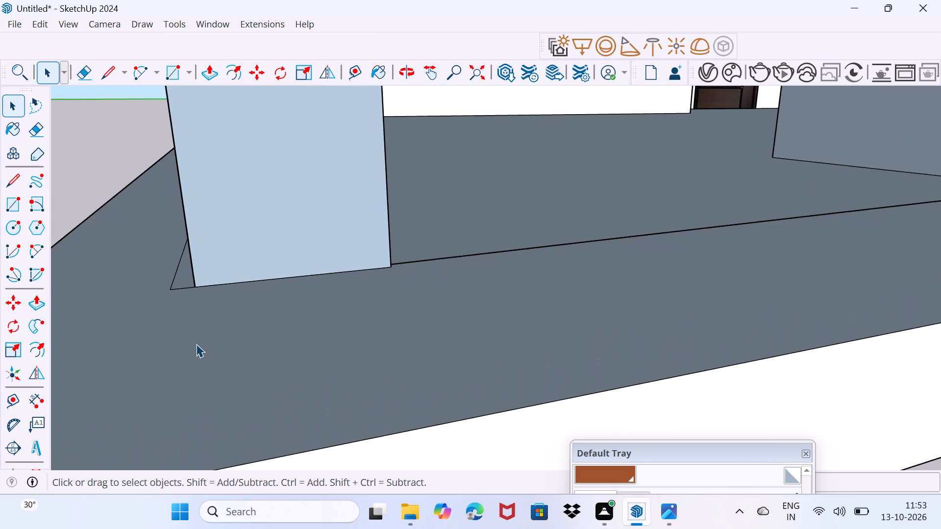
{"action": "key", "text": "l"}
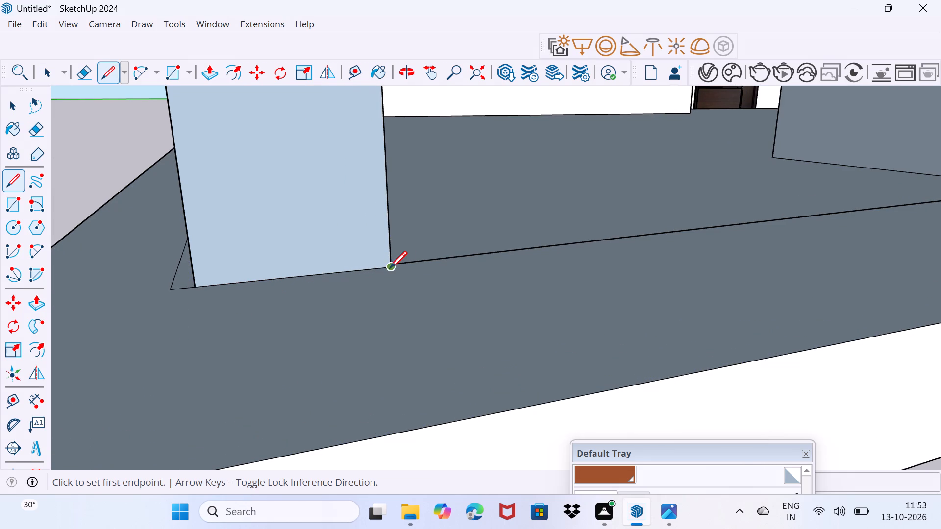
{"action": "left_click", "coordinate": [387, 269]}
{"action": "left_click", "coordinate": [191, 292]}
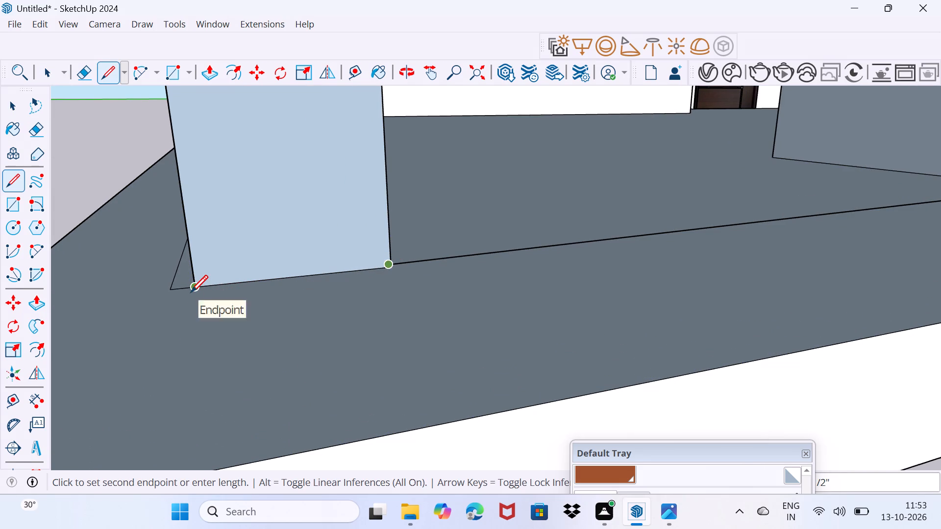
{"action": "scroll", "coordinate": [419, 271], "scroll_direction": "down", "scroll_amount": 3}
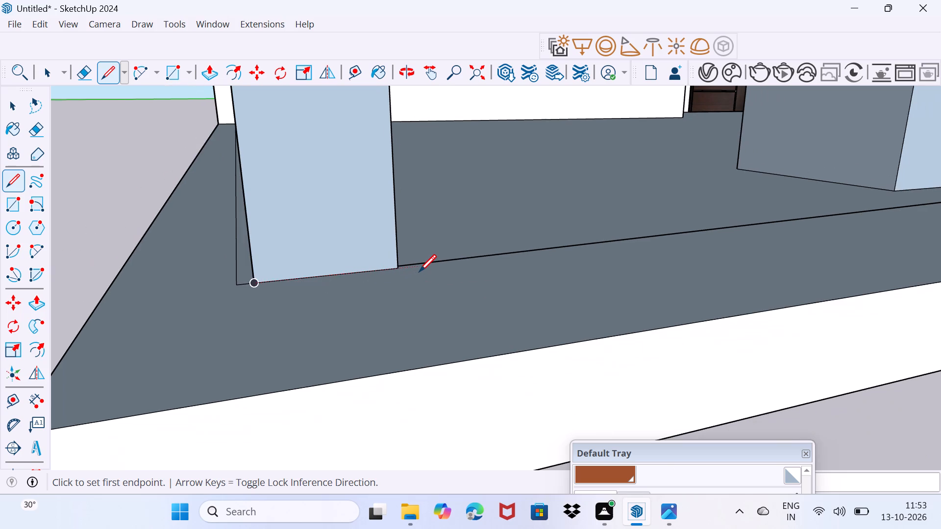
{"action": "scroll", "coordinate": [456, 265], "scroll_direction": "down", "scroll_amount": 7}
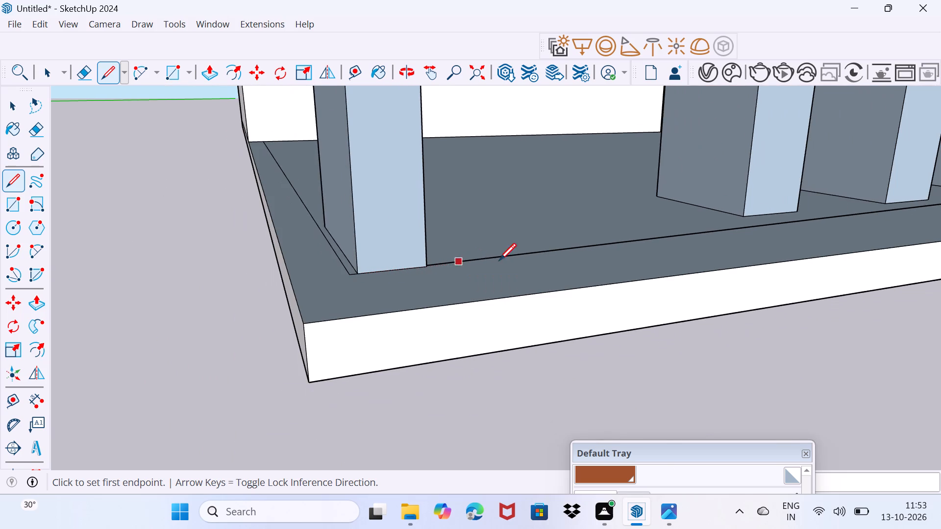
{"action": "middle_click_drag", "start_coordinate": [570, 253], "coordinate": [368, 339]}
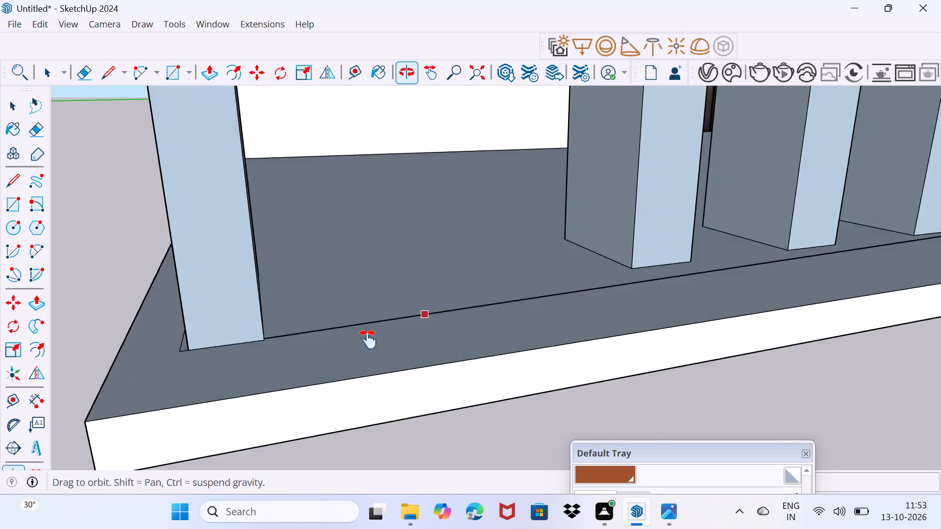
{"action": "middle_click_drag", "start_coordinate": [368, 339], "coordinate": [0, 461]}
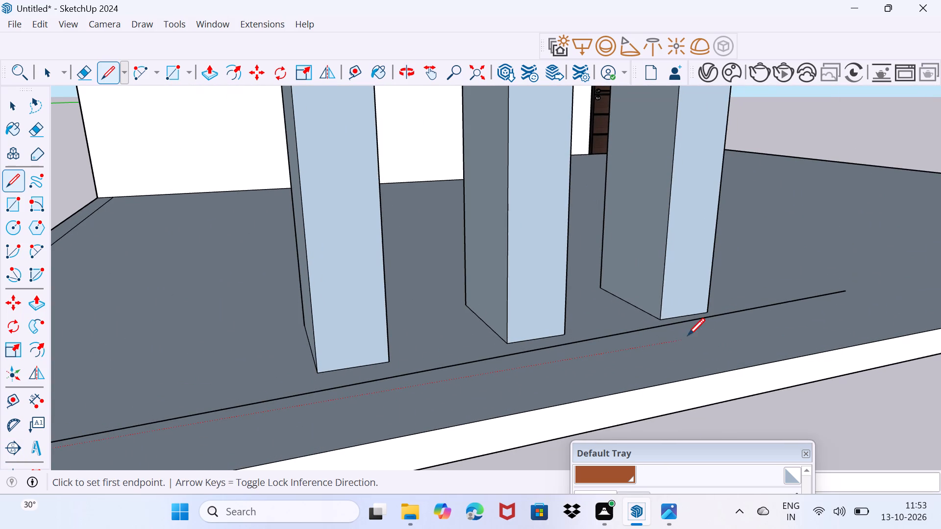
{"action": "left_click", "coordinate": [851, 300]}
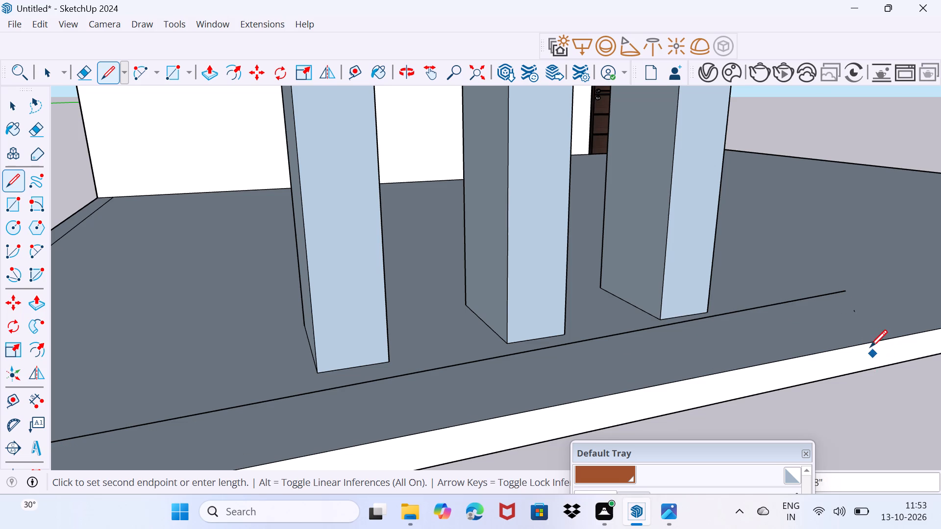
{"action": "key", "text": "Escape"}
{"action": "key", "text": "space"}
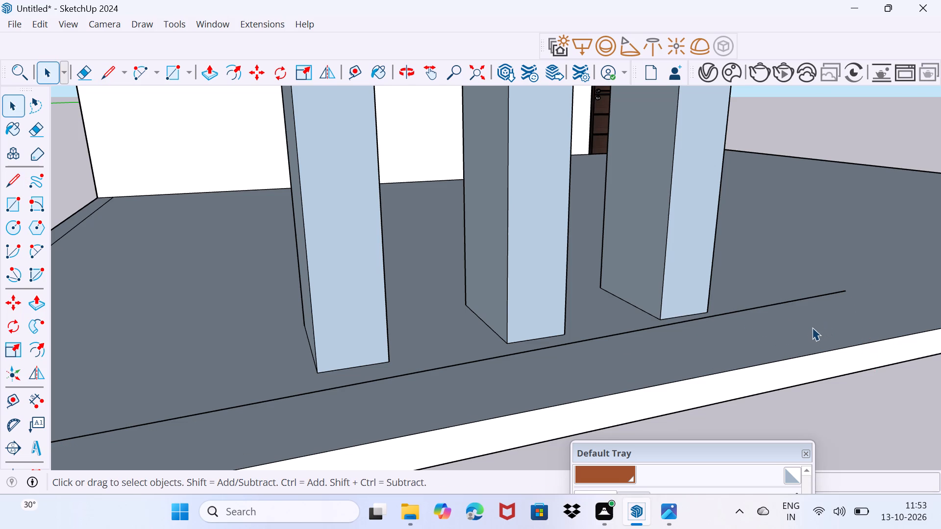
Draw a line from the far end of the column-front line to the slab's front edge, closing the border strip.
{"action": "key", "text": "l"}
{"action": "left_click", "coordinate": [846, 288]}
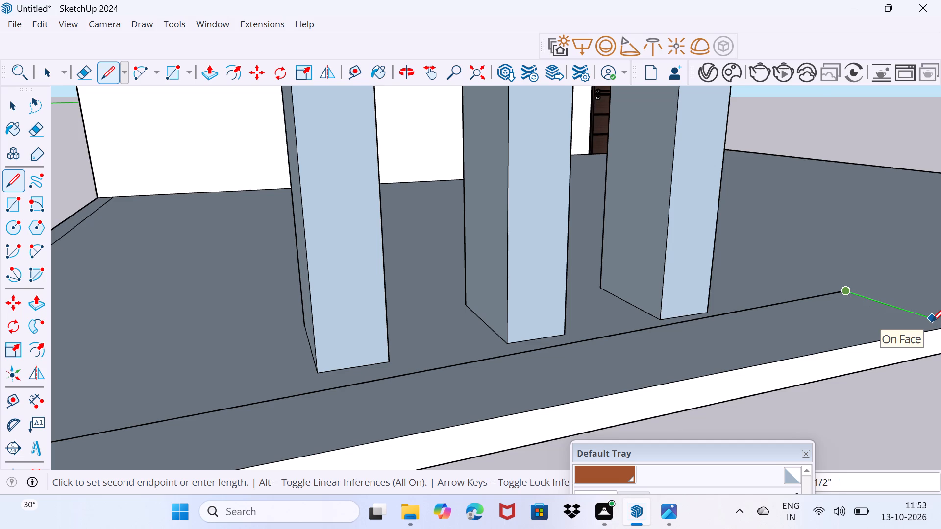
{"action": "middle_click_drag", "start_coordinate": [931, 322], "coordinate": [842, 332]}
{"action": "left_click", "coordinate": [863, 337]}
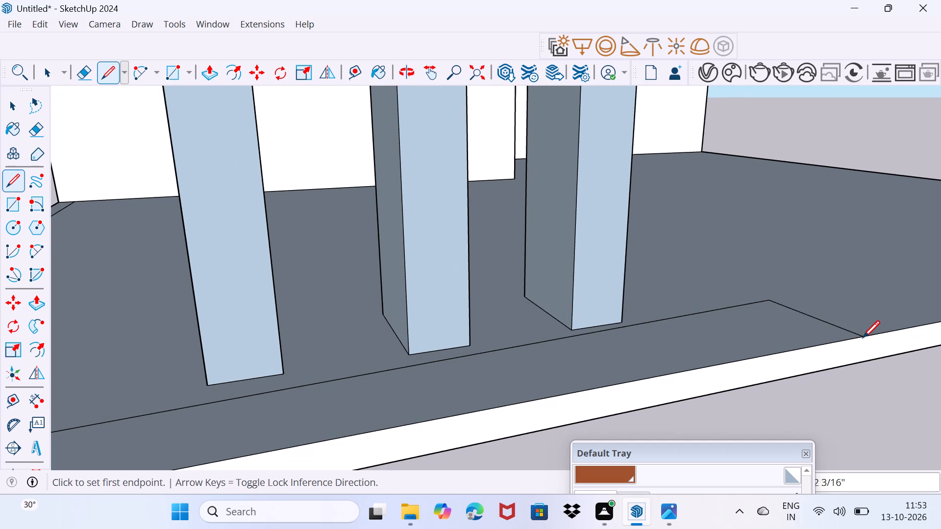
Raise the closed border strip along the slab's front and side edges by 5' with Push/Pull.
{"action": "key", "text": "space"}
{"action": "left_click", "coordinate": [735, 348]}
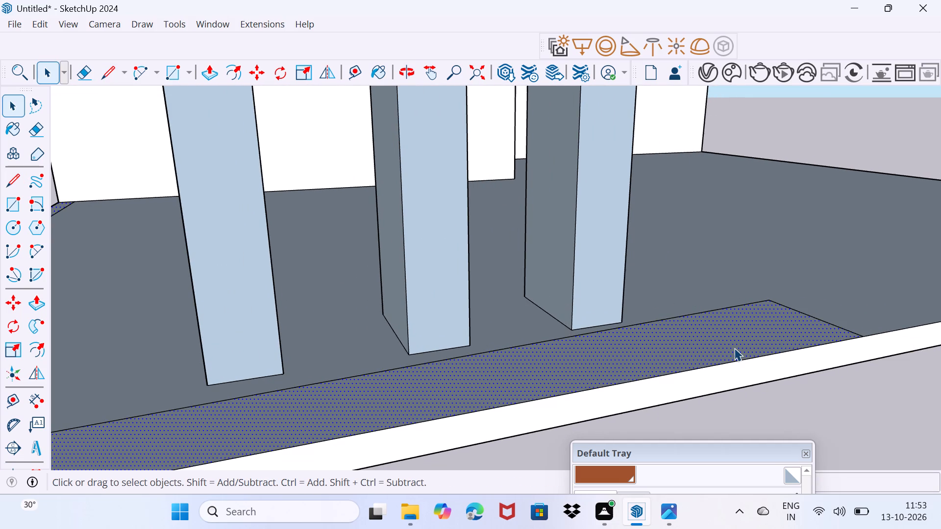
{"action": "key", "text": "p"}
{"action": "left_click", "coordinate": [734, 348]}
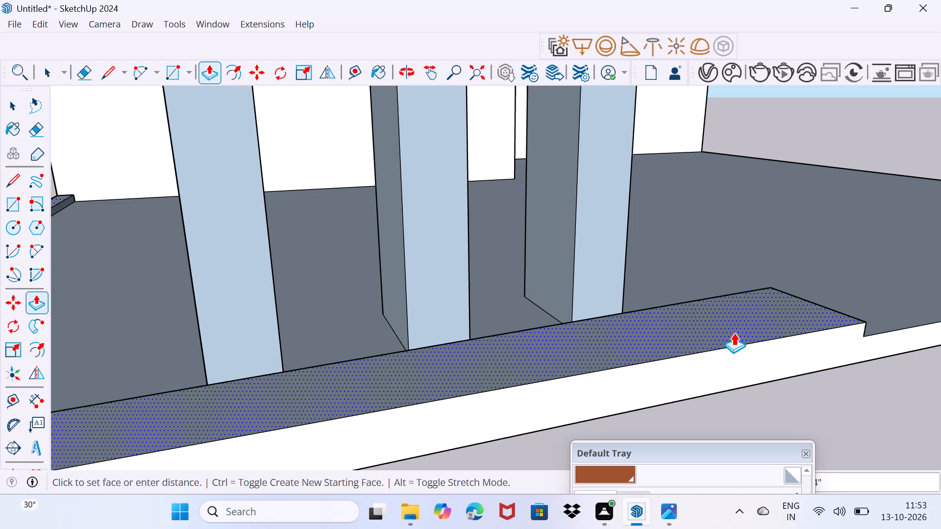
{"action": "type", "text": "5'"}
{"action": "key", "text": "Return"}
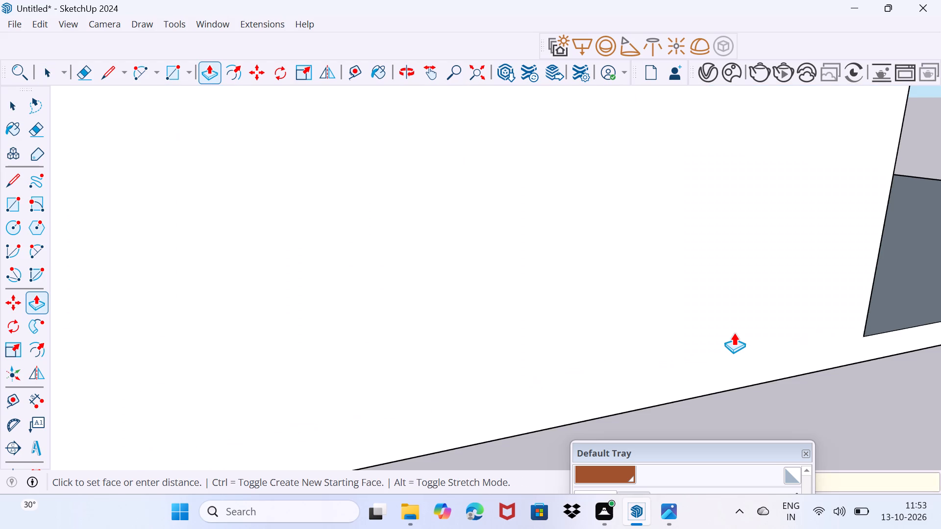
Examine the raised border wall against the columns and the facade from several angles and distances.
{"action": "scroll", "coordinate": [734, 333], "scroll_direction": "down", "scroll_amount": 12}
{"action": "middle_click_drag", "start_coordinate": [627, 335], "coordinate": [428, 422]}
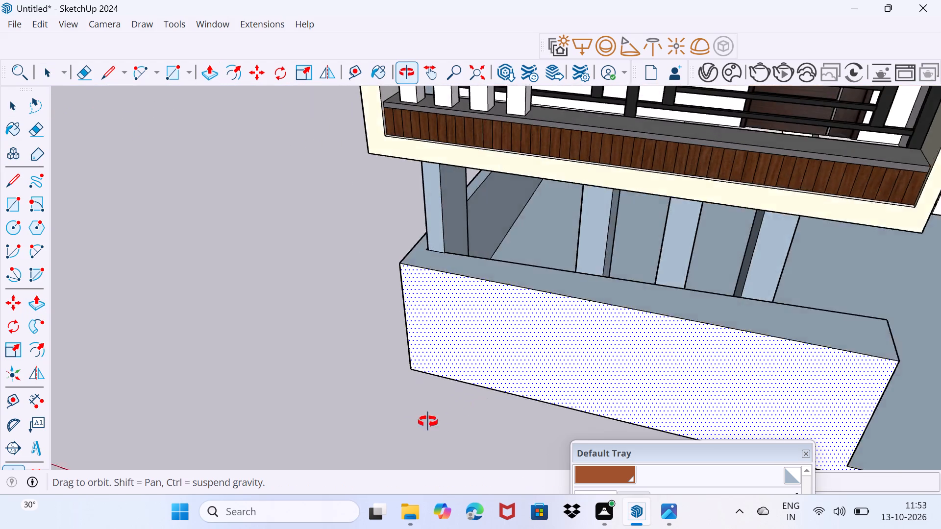
{"action": "middle_click_drag", "start_coordinate": [428, 422], "coordinate": [665, 339]}
{"action": "key", "text": "space"}
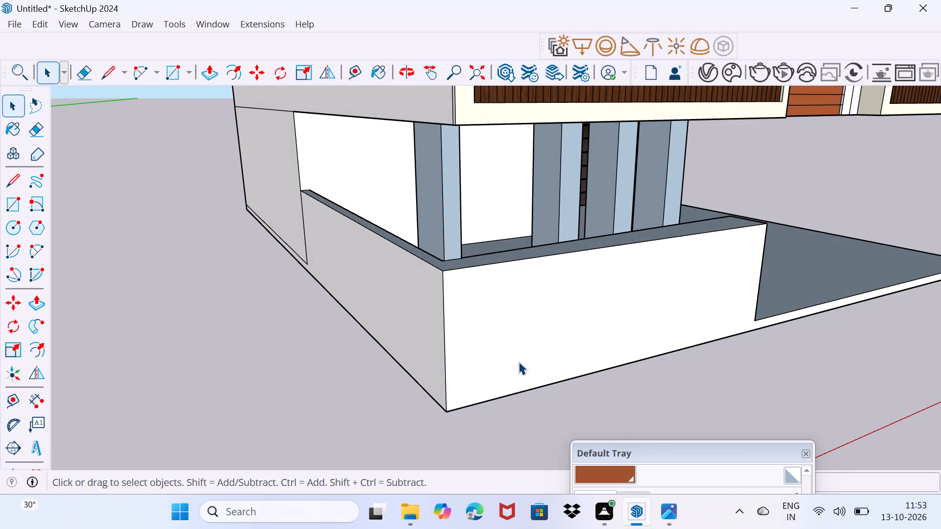
{"action": "scroll", "coordinate": [514, 362], "scroll_direction": "down", "scroll_amount": 3}
{"action": "middle_click_drag", "start_coordinate": [514, 362], "coordinate": [312, 371]}
{"action": "scroll", "coordinate": [318, 369], "scroll_direction": "down", "scroll_amount": 2}
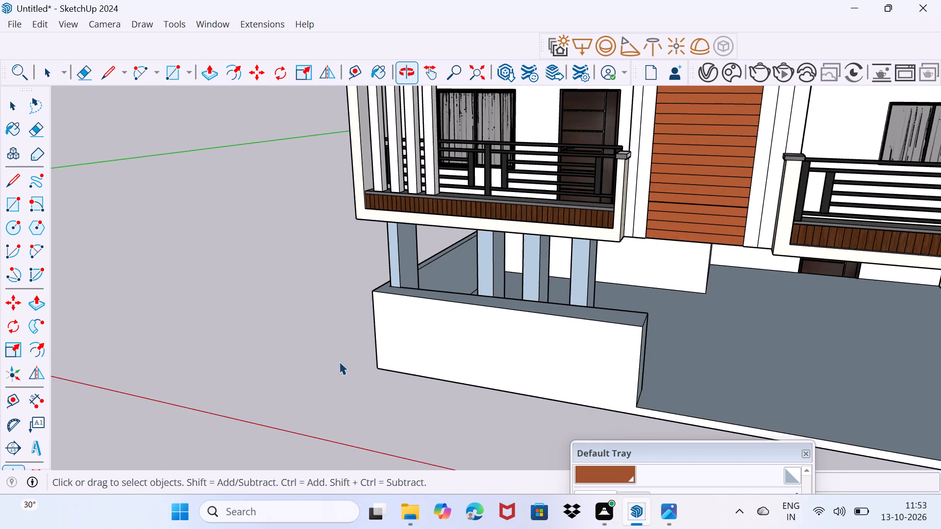
{"action": "scroll", "coordinate": [432, 336], "scroll_direction": "down", "scroll_amount": 2}
{"action": "middle_click", "coordinate": [432, 336]}
{"action": "middle_click_drag", "start_coordinate": [440, 361], "coordinate": [557, 310]}
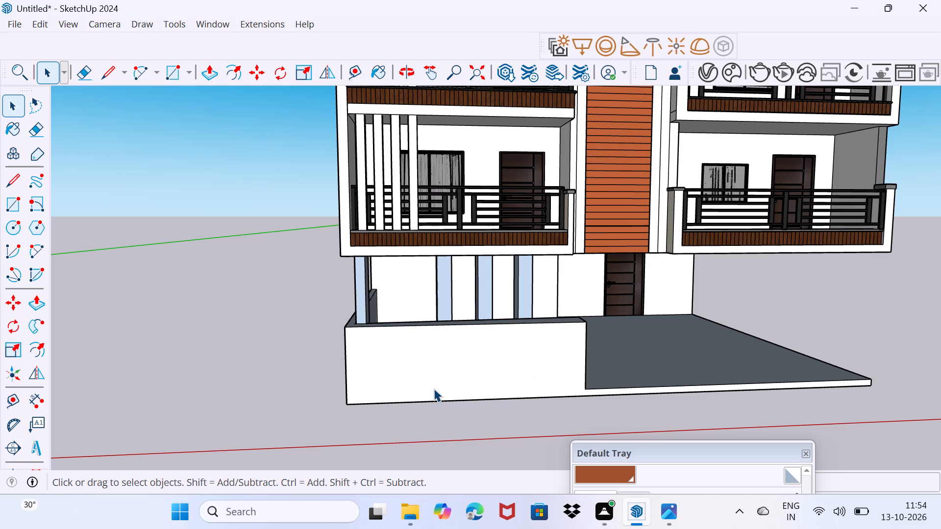
{"action": "scroll", "coordinate": [433, 388], "scroll_direction": "up", "scroll_amount": 2}
{"action": "scroll", "coordinate": [354, 374], "scroll_direction": "up", "scroll_amount": 3}
{"action": "middle_click_drag", "start_coordinate": [353, 374], "coordinate": [373, 386]}
{"action": "scroll", "coordinate": [347, 373], "scroll_direction": "up", "scroll_amount": 1}
{"action": "key", "text": "r"}
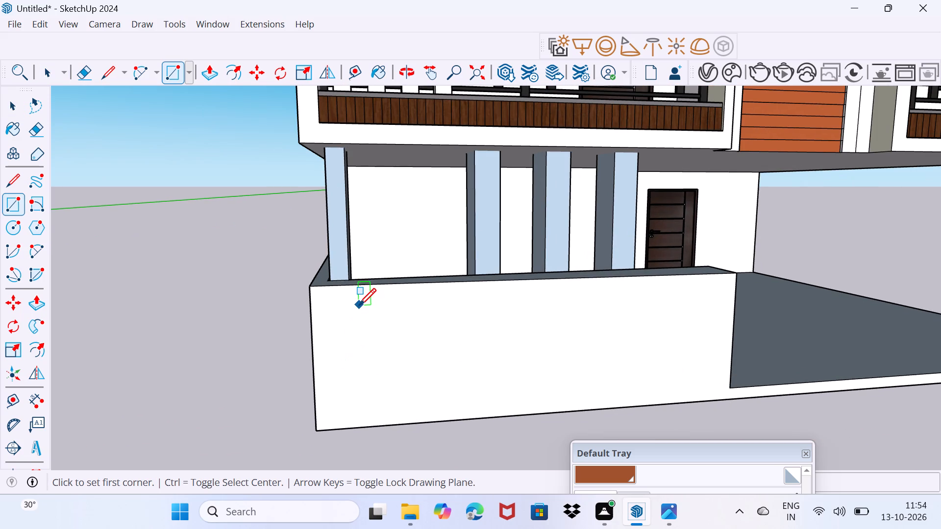
{"action": "key", "text": "space"}
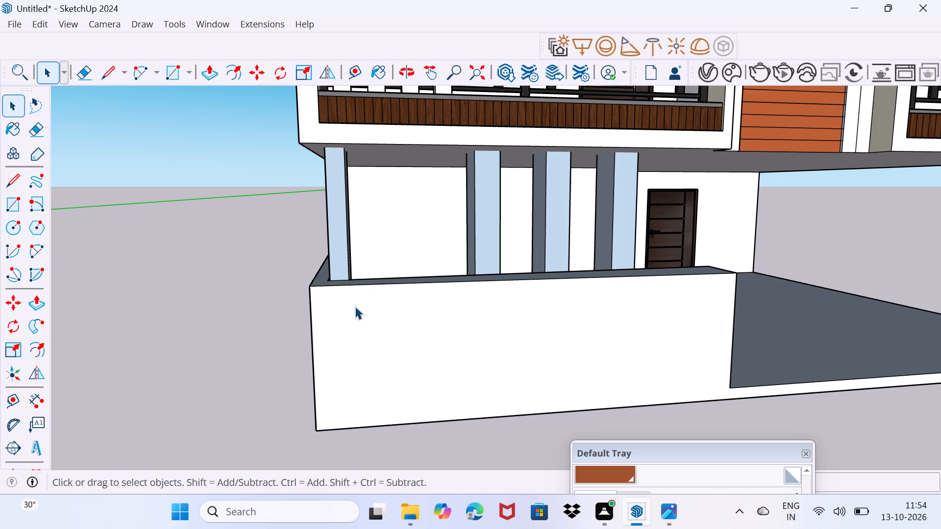
{"action": "middle_click_drag", "start_coordinate": [350, 293], "coordinate": [352, 330]}
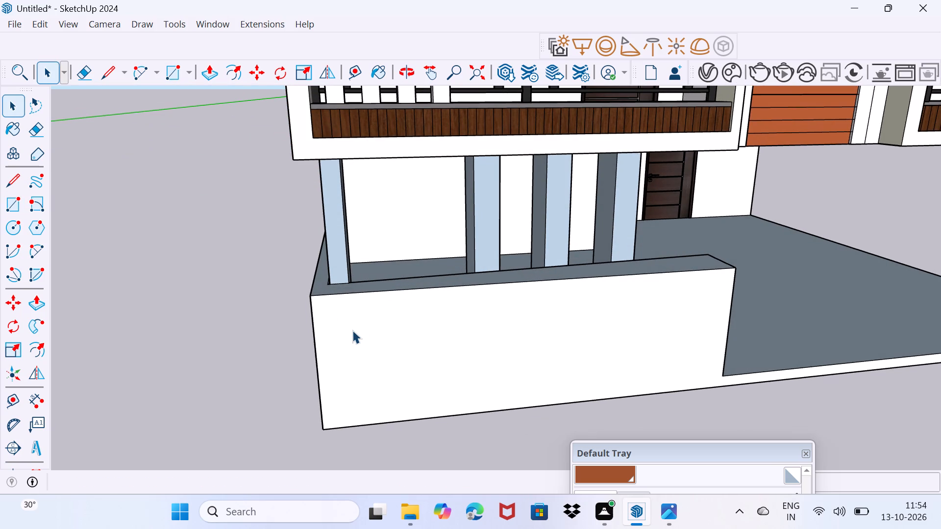
{"action": "middle_click_drag", "start_coordinate": [379, 317], "coordinate": [384, 374]}
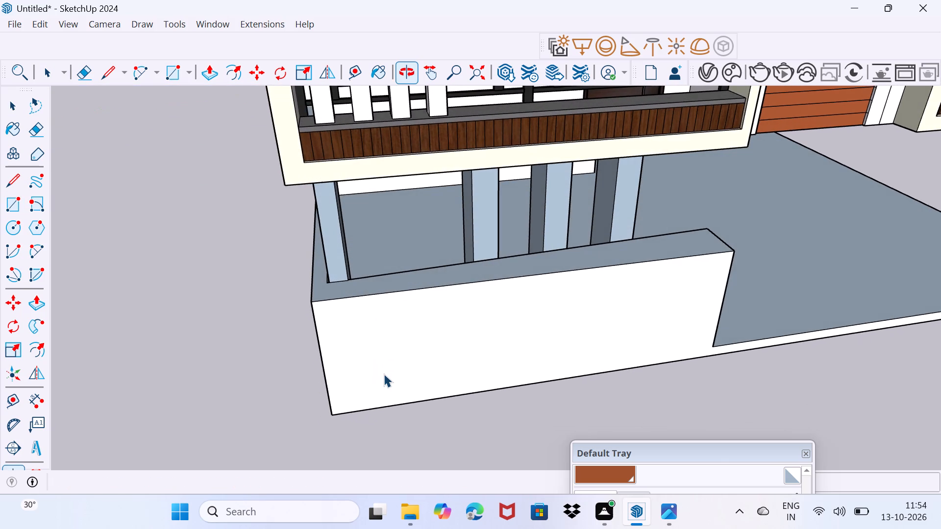
{"action": "scroll", "coordinate": [384, 341], "scroll_direction": "up", "scroll_amount": 2}
{"action": "middle_click_drag", "start_coordinate": [384, 340], "coordinate": [452, 371]}
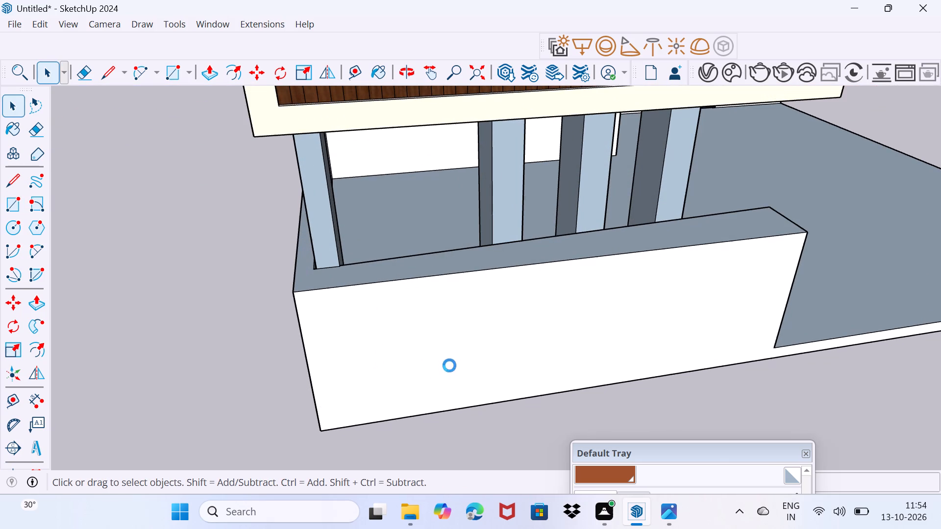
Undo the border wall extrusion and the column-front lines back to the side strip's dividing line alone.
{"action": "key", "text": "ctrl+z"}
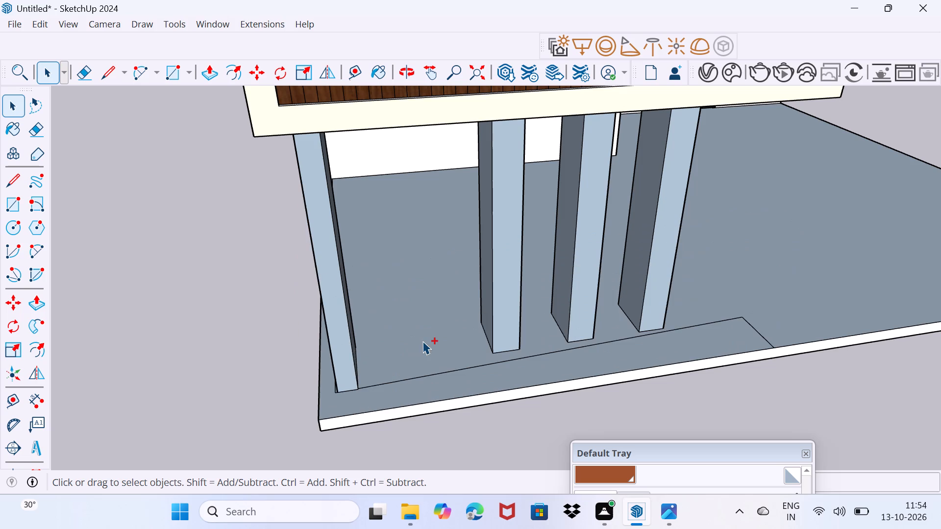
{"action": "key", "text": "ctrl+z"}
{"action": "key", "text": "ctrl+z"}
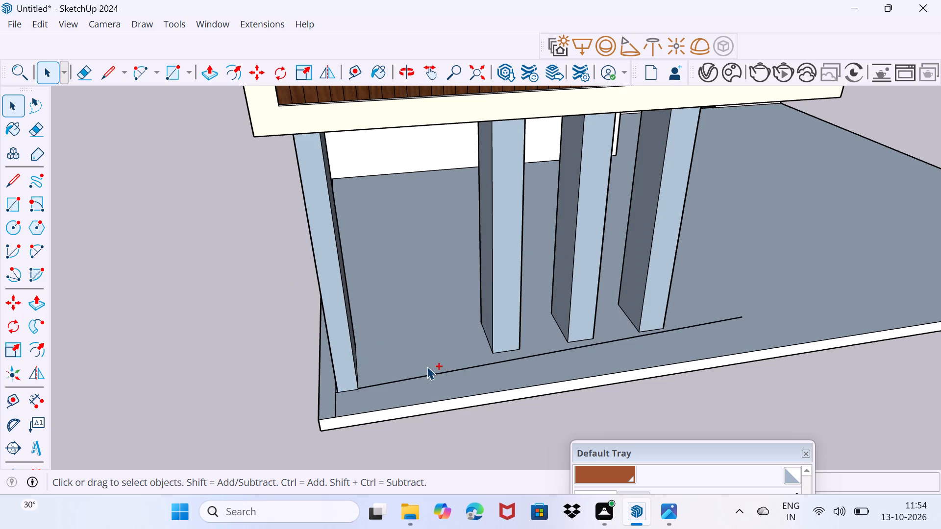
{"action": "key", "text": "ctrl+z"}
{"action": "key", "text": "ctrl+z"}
Draw a border line just in front of the columns from the side strip's dividing line, then close it to the slab's front edge.
{"action": "scroll", "coordinate": [340, 416], "scroll_direction": "up", "scroll_amount": 3}
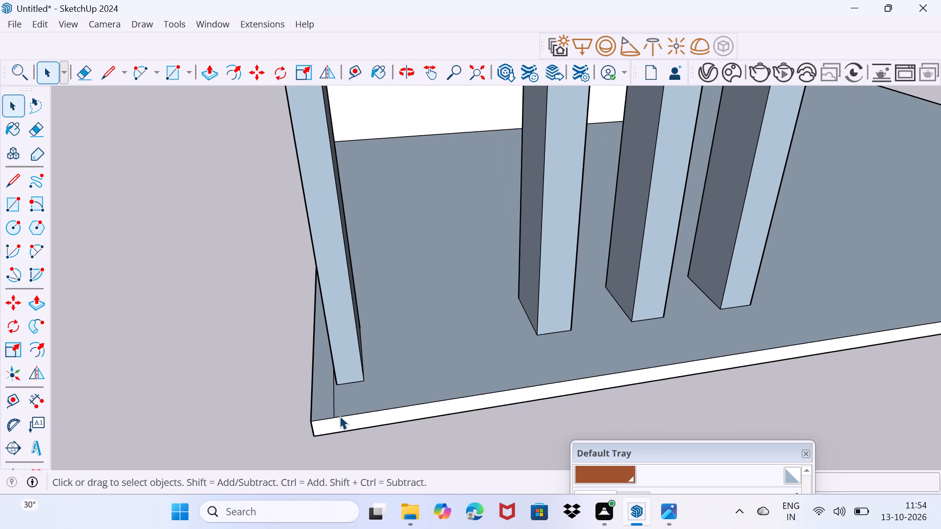
{"action": "key", "text": "l"}
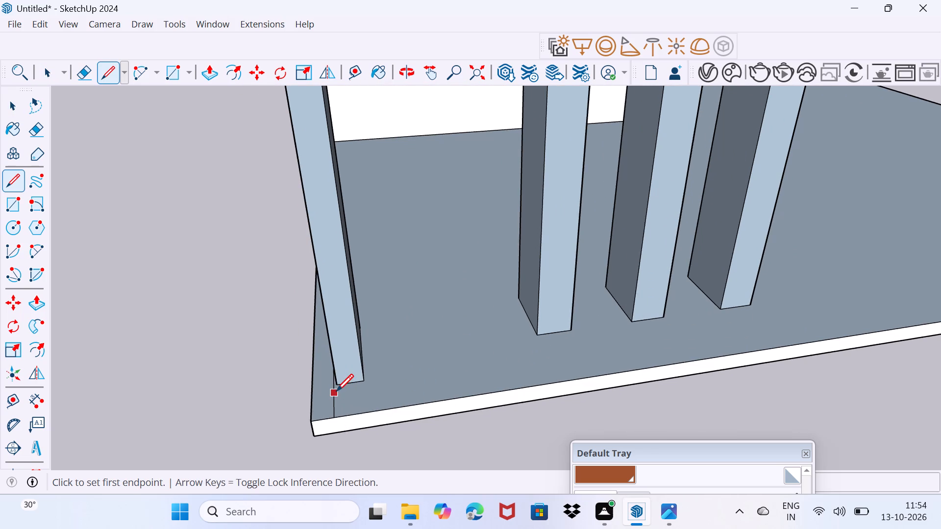
{"action": "left_click", "coordinate": [336, 390]}
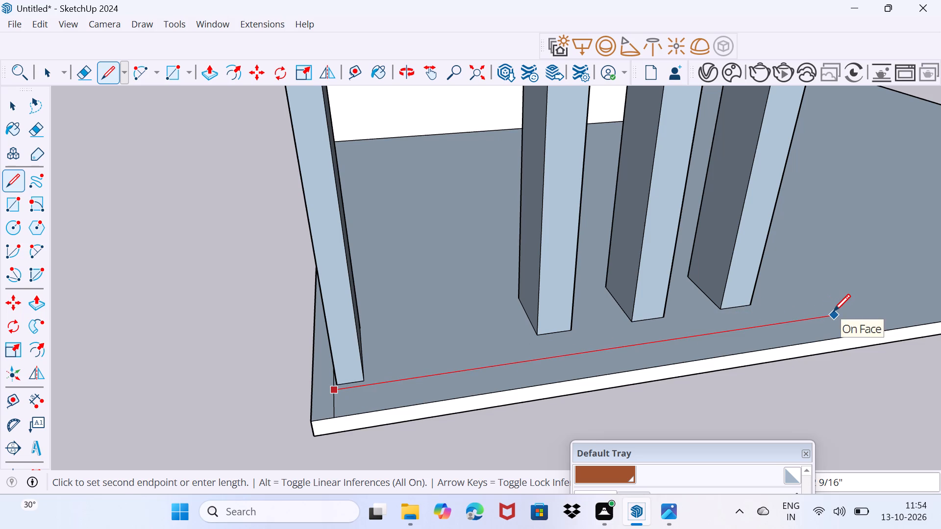
{"action": "middle_click_drag", "start_coordinate": [832, 311], "coordinate": [511, 401]}
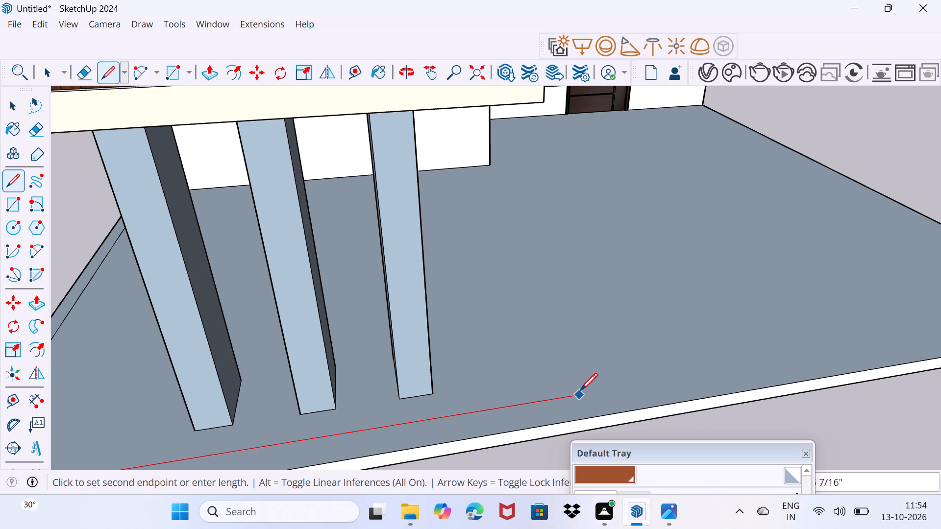
{"action": "left_click", "coordinate": [590, 391]}
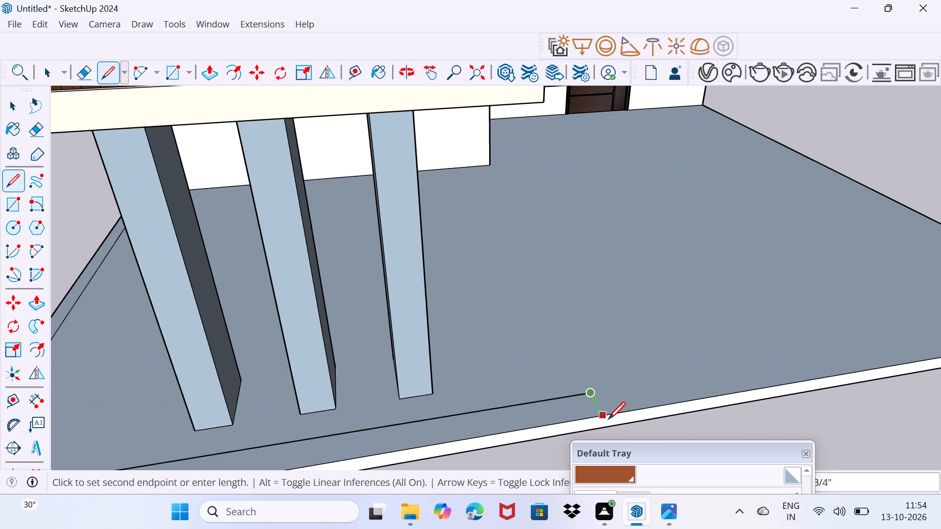
{"action": "left_click", "coordinate": [608, 419]}
{"action": "key", "text": "space"}
{"action": "left_click", "coordinate": [537, 421]}
Delete the short piece of dividing line at the slab's corner to merge the side and front border strips.
{"action": "scroll", "coordinate": [478, 419], "scroll_direction": "down", "scroll_amount": 5}
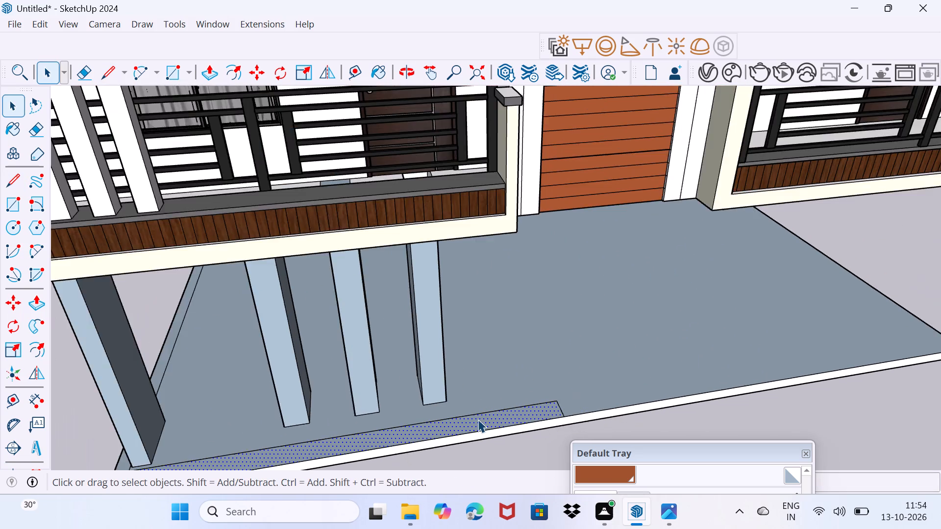
{"action": "scroll", "coordinate": [478, 419], "scroll_direction": "down", "scroll_amount": 2}
{"action": "middle_click_drag", "start_coordinate": [300, 448], "coordinate": [530, 315]}
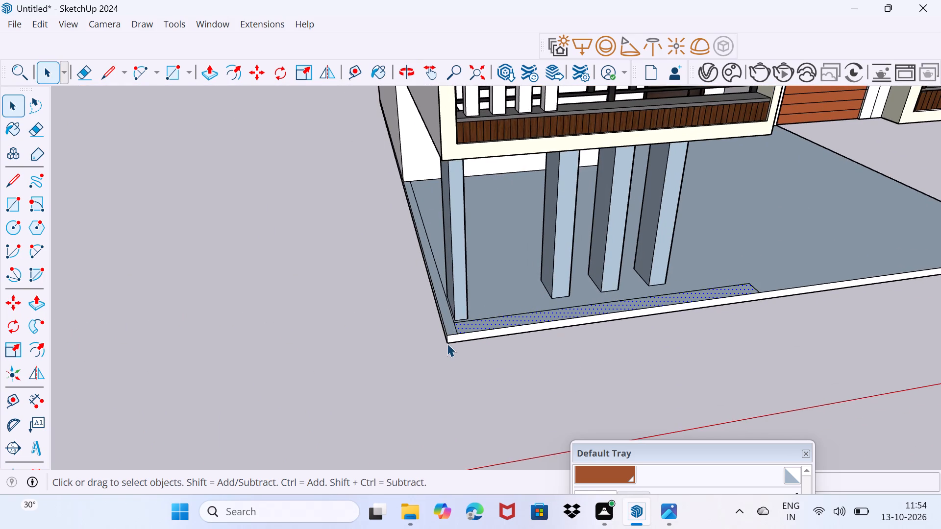
{"action": "scroll", "coordinate": [447, 342], "scroll_direction": "up", "scroll_amount": 11}
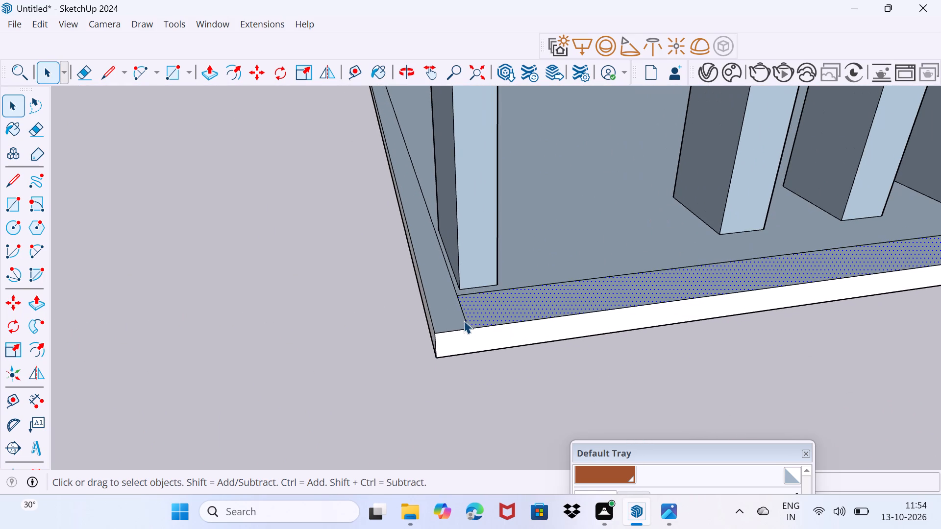
{"action": "left_click", "coordinate": [464, 320]}
{"action": "key", "text": "Delete"}
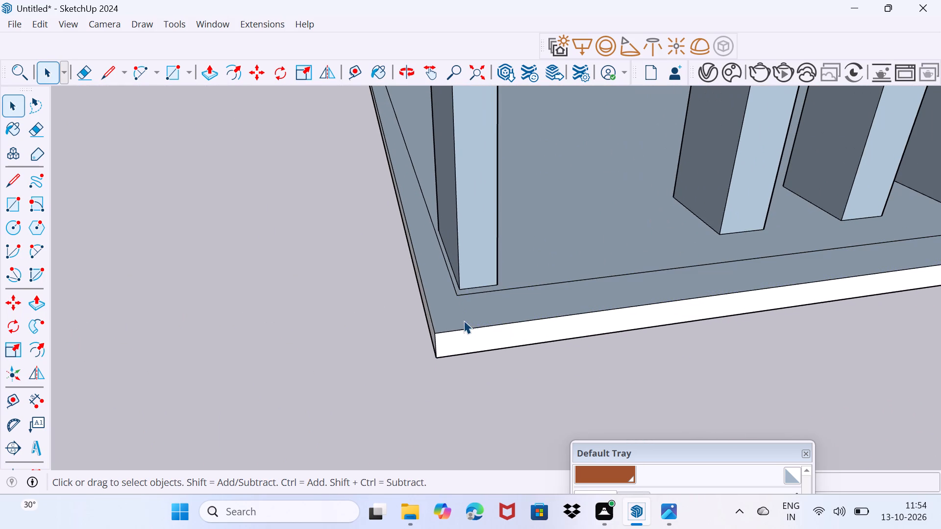
Raise the L-shaped side and front border 5' with Push/Pull, starting from a new face.
{"action": "left_click", "coordinate": [482, 317]}
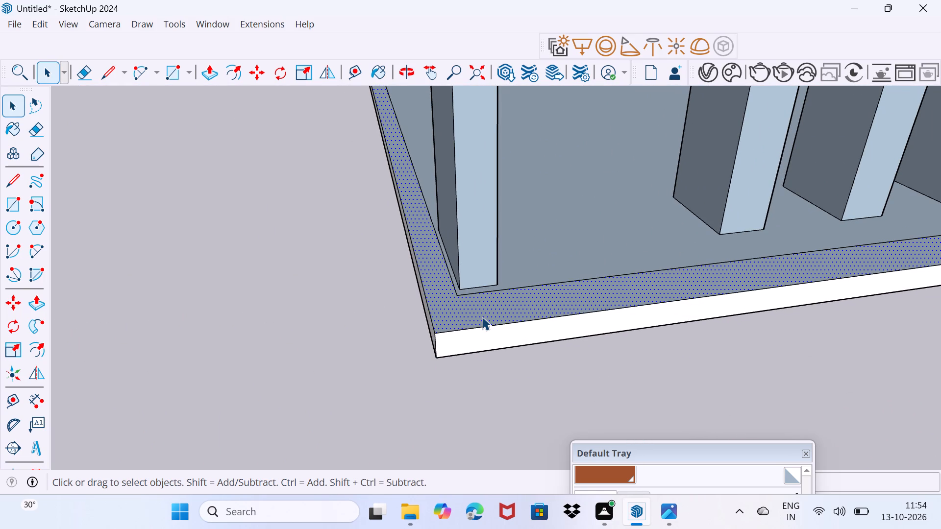
{"action": "key", "text": "p"}
{"action": "left_click", "coordinate": [482, 317]}
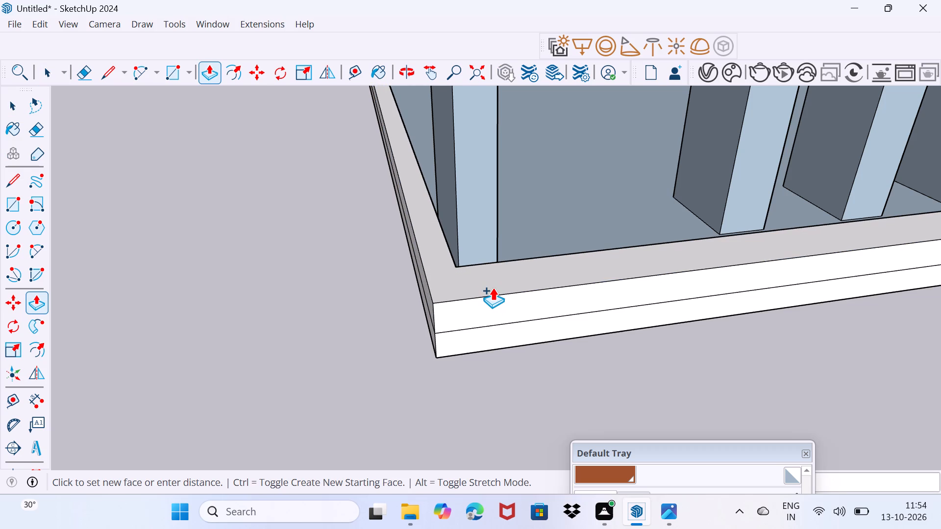
{"action": "type", "text": "5'"}
{"action": "key", "text": "Return"}
{"action": "scroll", "coordinate": [493, 288], "scroll_direction": "down", "scroll_amount": 4}
{"action": "key", "text": "space"}
Draw a rectangular outline on the front border wall, down from its top edge near the outer column, across and back up.
{"action": "scroll", "coordinate": [489, 289], "scroll_direction": "down", "scroll_amount": 3}
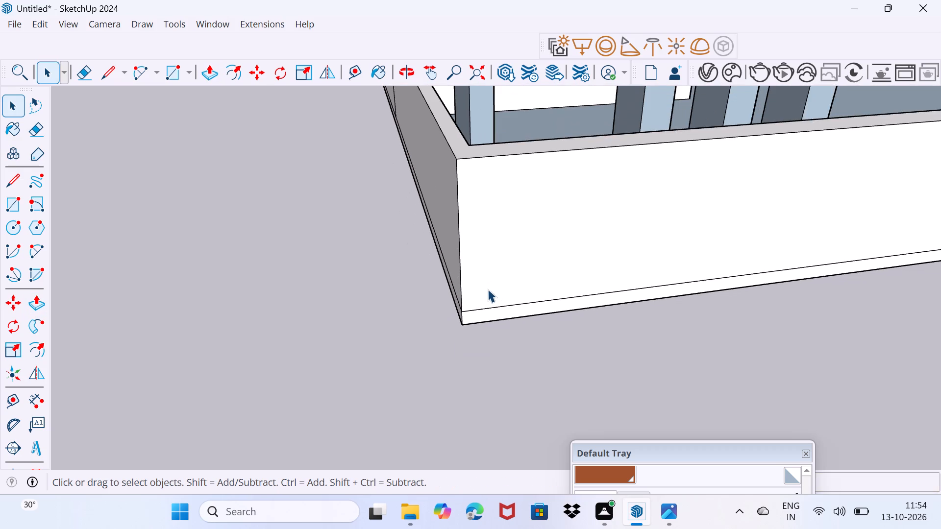
{"action": "middle_click_drag", "start_coordinate": [518, 278], "coordinate": [458, 281]}
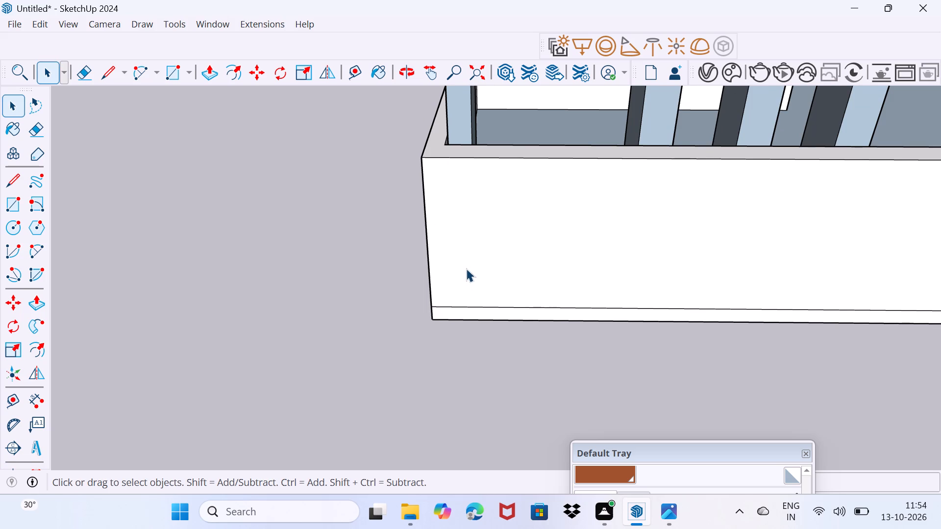
{"action": "key", "text": "l"}
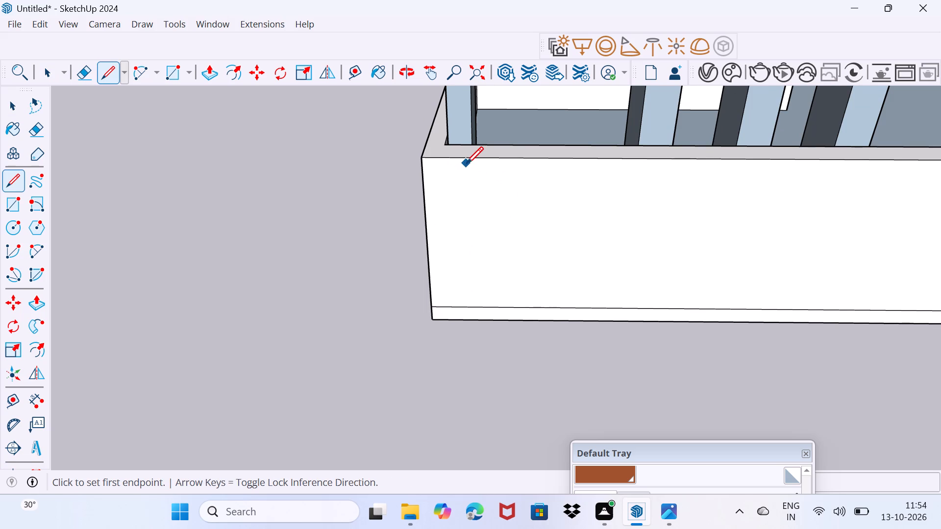
{"action": "left_click", "coordinate": [477, 160]}
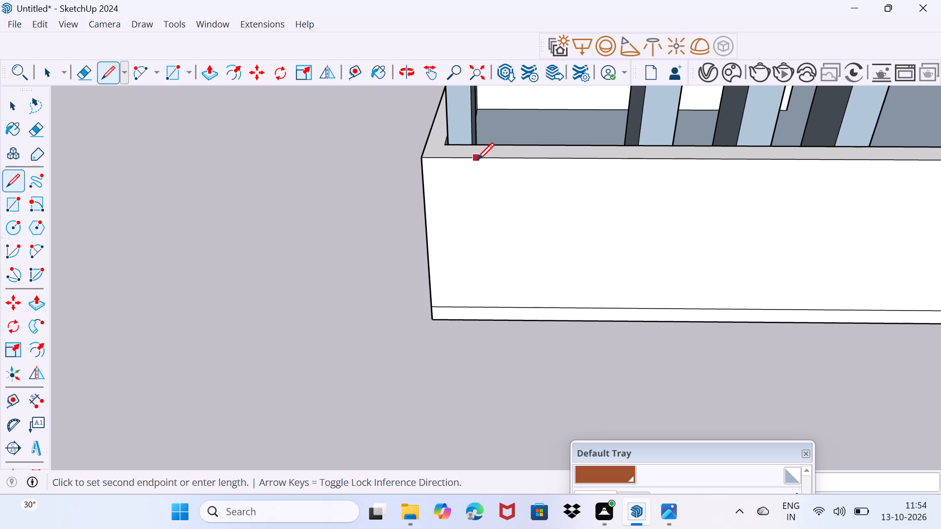
{"action": "left_click", "coordinate": [479, 245]}
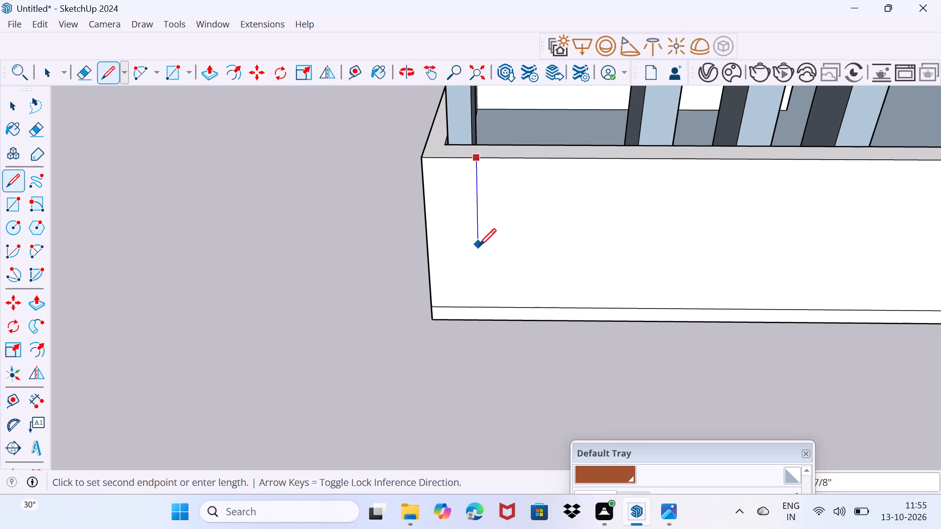
{"action": "scroll", "coordinate": [670, 230], "scroll_direction": "down", "scroll_amount": 2}
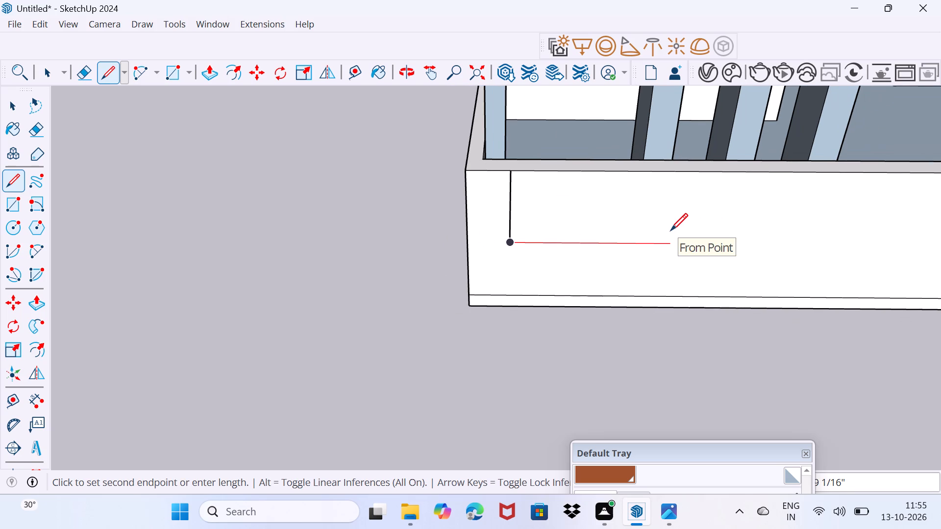
{"action": "middle_click_drag", "start_coordinate": [668, 231], "coordinate": [535, 264], "text": "shift"}
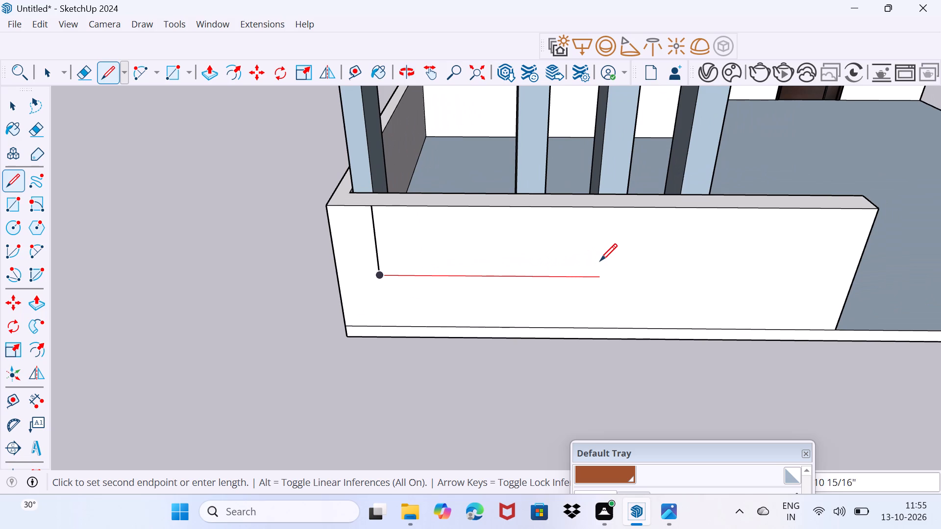
{"action": "left_click", "coordinate": [620, 261]}
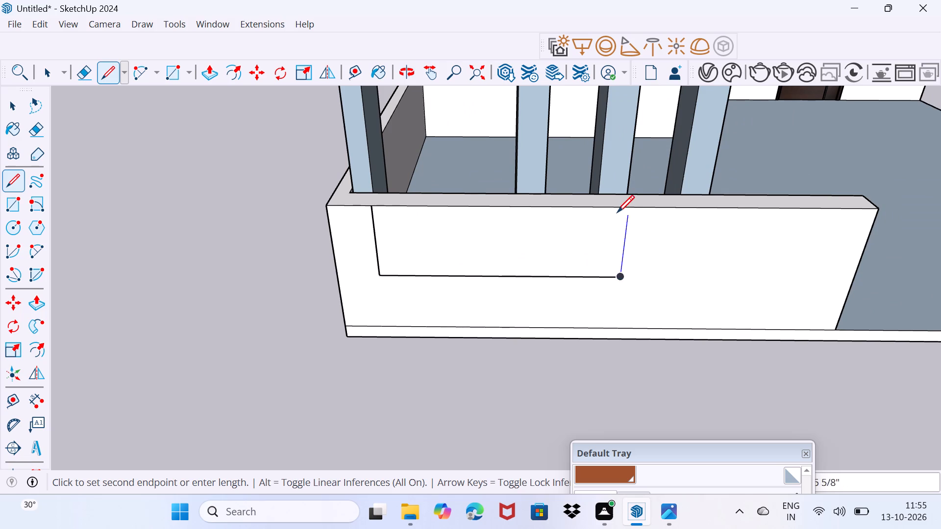
{"action": "left_click", "coordinate": [616, 209]}
{"action": "key", "text": "space"}
Push the rectangle drawn on the front border wall through its thickness to open a cut-out in the top edge.
{"action": "left_click", "coordinate": [573, 235]}
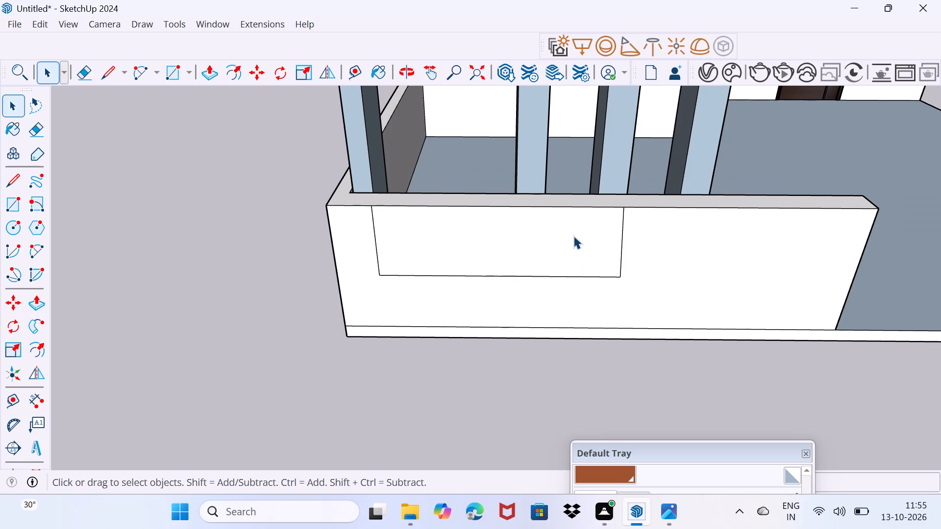
{"action": "key", "text": "p"}
{"action": "left_click", "coordinate": [573, 236]}
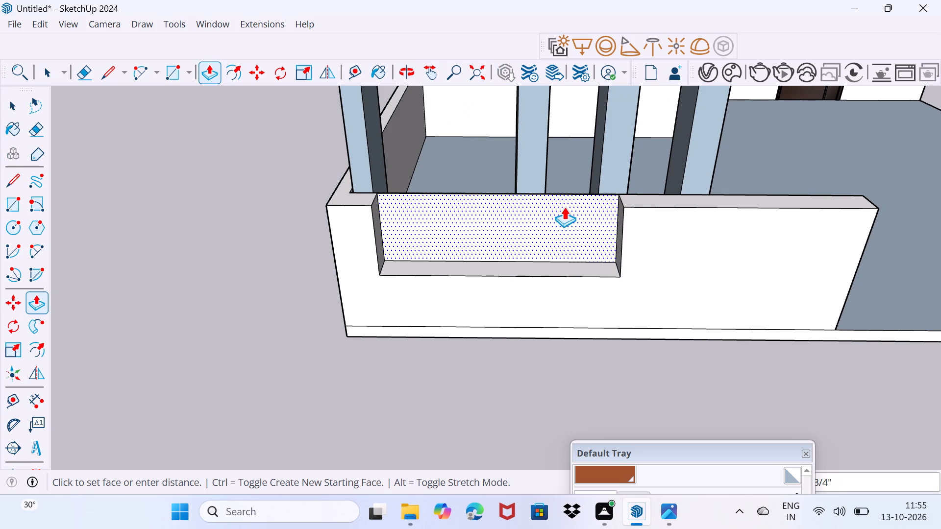
{"action": "left_click", "coordinate": [564, 207]}
{"action": "key", "text": "space"}
Draw a small circle low on the cut-out's inner end face, beside the outer column.
{"action": "middle_click_drag", "start_coordinate": [557, 280], "coordinate": [557, 284]}
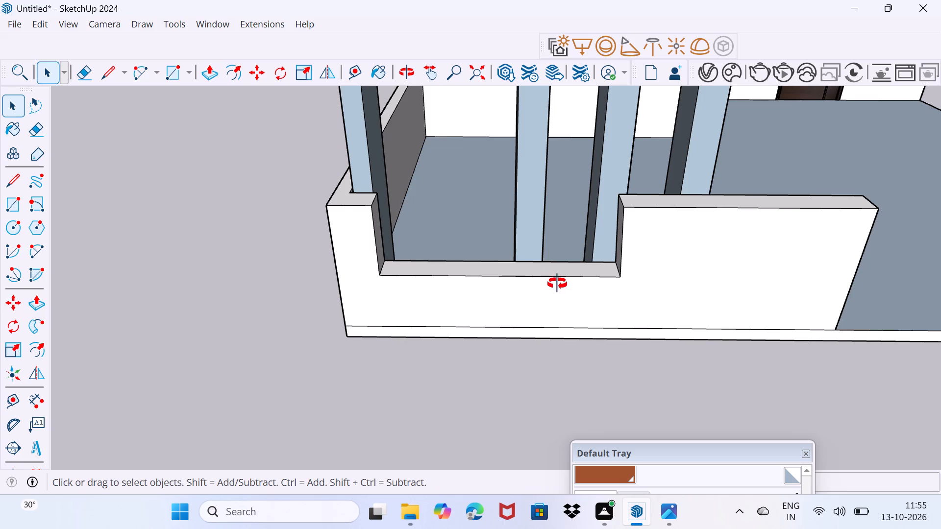
{"action": "middle_click_drag", "start_coordinate": [557, 284], "coordinate": [575, 288]}
{"action": "scroll", "coordinate": [445, 259], "scroll_direction": "up", "scroll_amount": 2}
{"action": "scroll", "coordinate": [406, 268], "scroll_direction": "up", "scroll_amount": 1}
{"action": "middle_click_drag", "start_coordinate": [403, 269], "coordinate": [394, 274]}
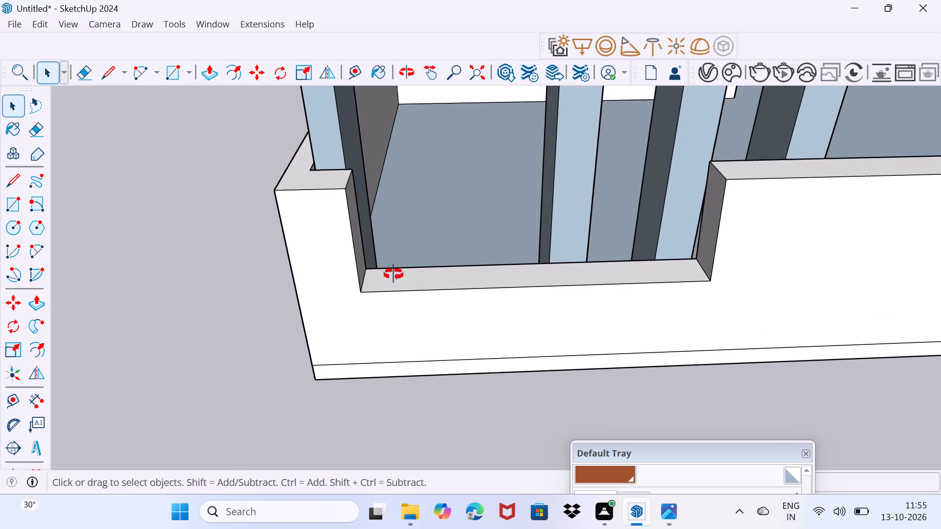
{"action": "middle_click_drag", "start_coordinate": [394, 274], "coordinate": [284, 300]}
{"action": "scroll", "coordinate": [339, 272], "scroll_direction": "up", "scroll_amount": 4}
{"action": "middle_click_drag", "start_coordinate": [365, 255], "coordinate": [323, 256]}
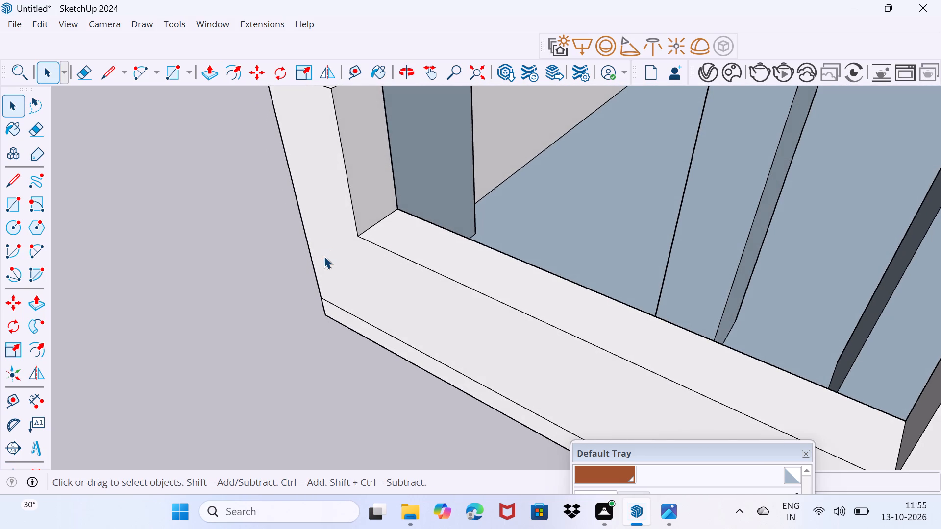
{"action": "key", "text": "r"}
{"action": "key", "text": "c"}
{"action": "scroll", "coordinate": [363, 237], "scroll_direction": "up", "scroll_amount": 2}
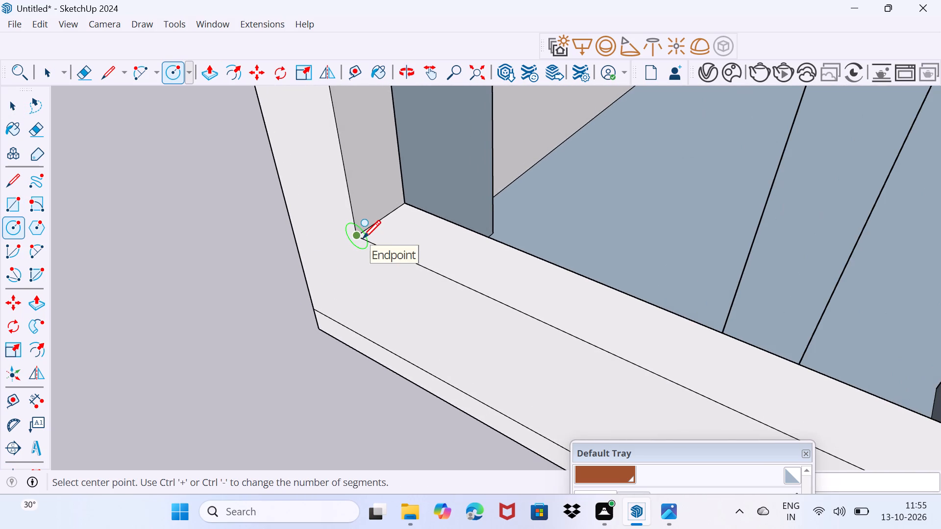
{"action": "middle_click_drag", "start_coordinate": [363, 237], "coordinate": [354, 340]}
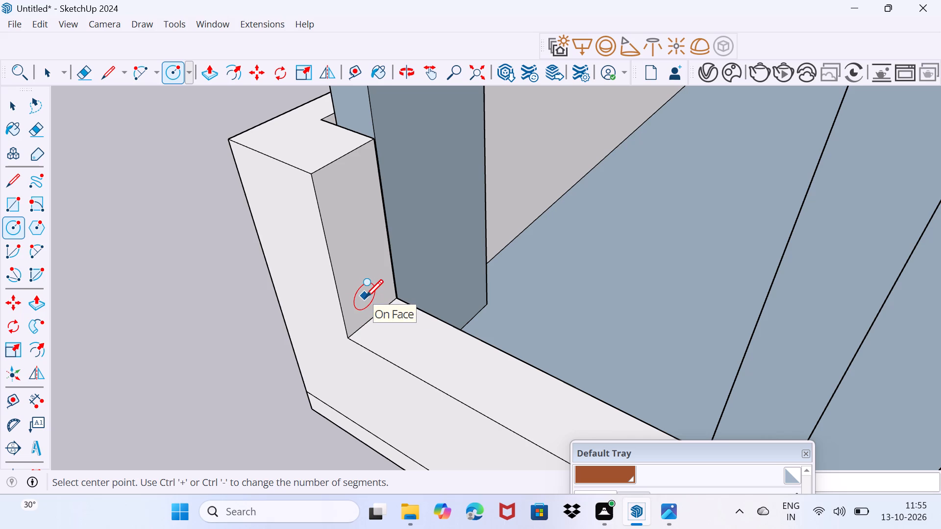
{"action": "scroll", "coordinate": [370, 296], "scroll_direction": "up", "scroll_amount": 9}
{"action": "middle_click", "coordinate": [370, 296]}
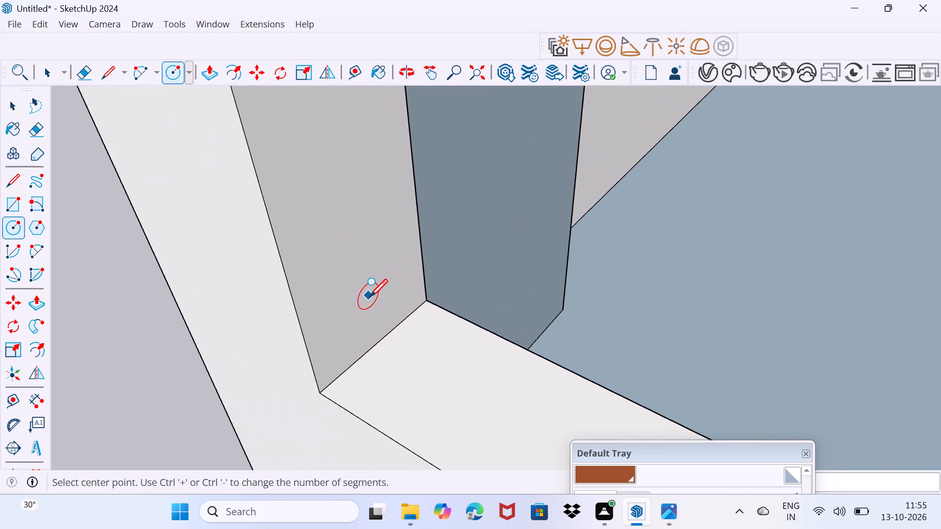
{"action": "scroll", "coordinate": [370, 296], "scroll_direction": "up", "scroll_amount": 5}
{"action": "left_click", "coordinate": [382, 313]}
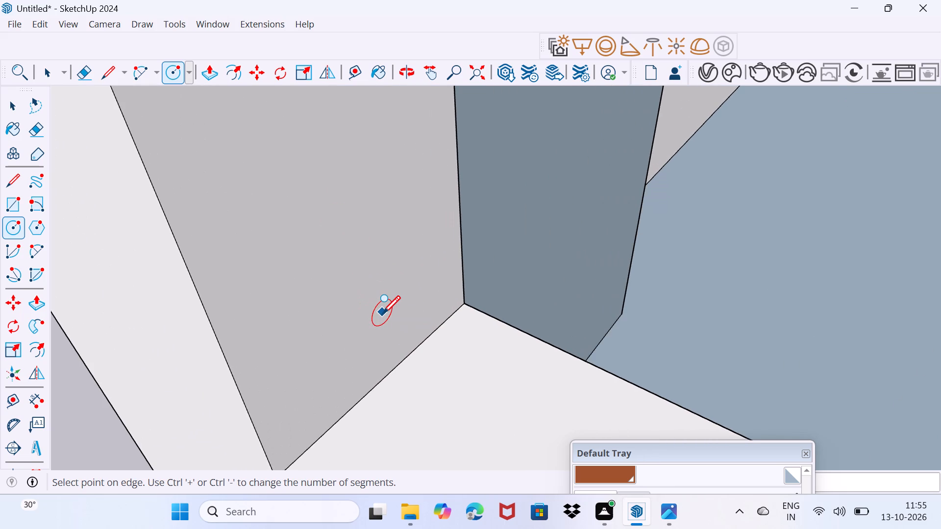
{"action": "left_click", "coordinate": [405, 314]}
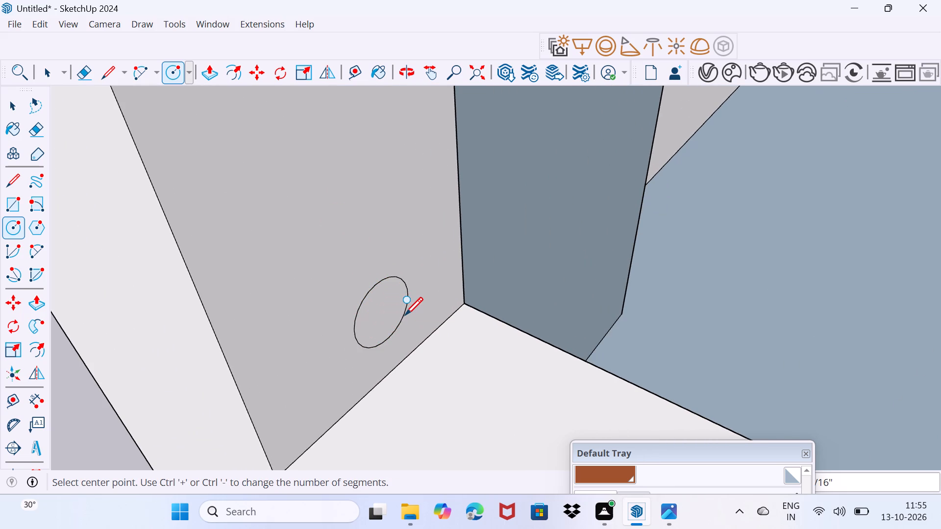
{"action": "key", "text": "space"}
Copy the circle straight up to near the top of the end face and divide the spacing by 5 into an evenly spaced column.
{"action": "left_click", "coordinate": [398, 329]}
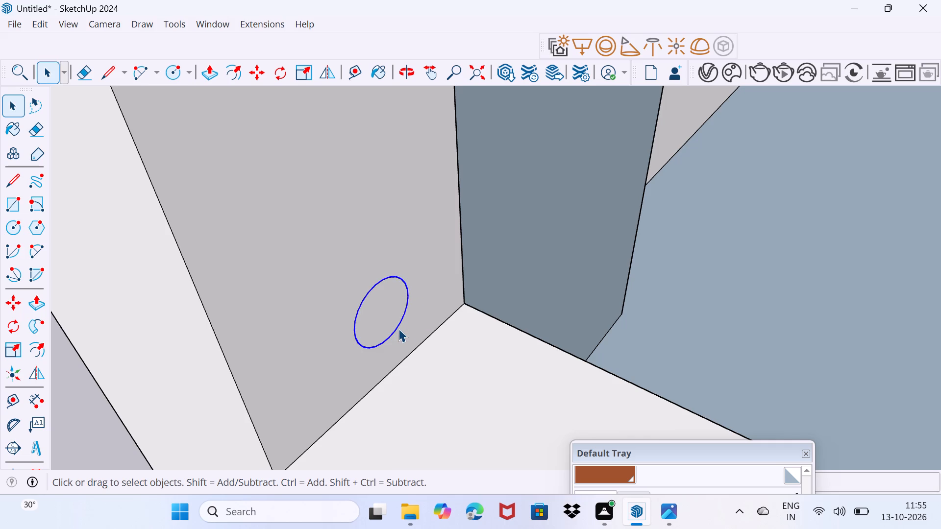
{"action": "scroll", "coordinate": [398, 329], "scroll_direction": "down", "scroll_amount": 4}
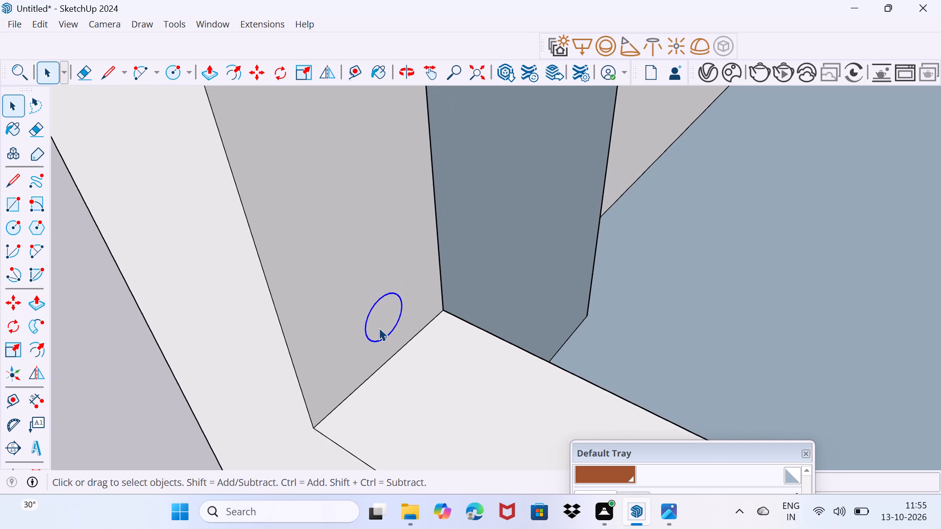
{"action": "key", "text": "m"}
{"action": "left_click", "coordinate": [365, 321]}
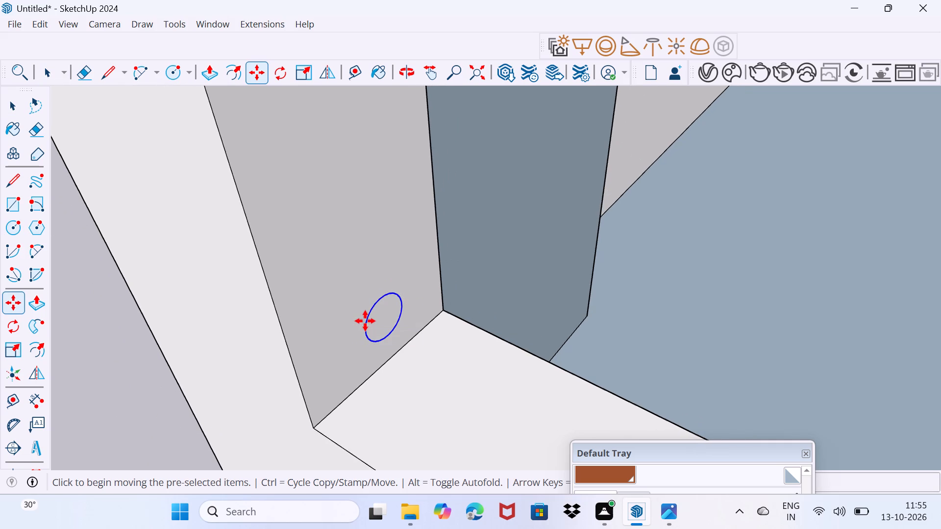
{"action": "scroll", "coordinate": [335, 255], "scroll_direction": "down", "scroll_amount": 8}
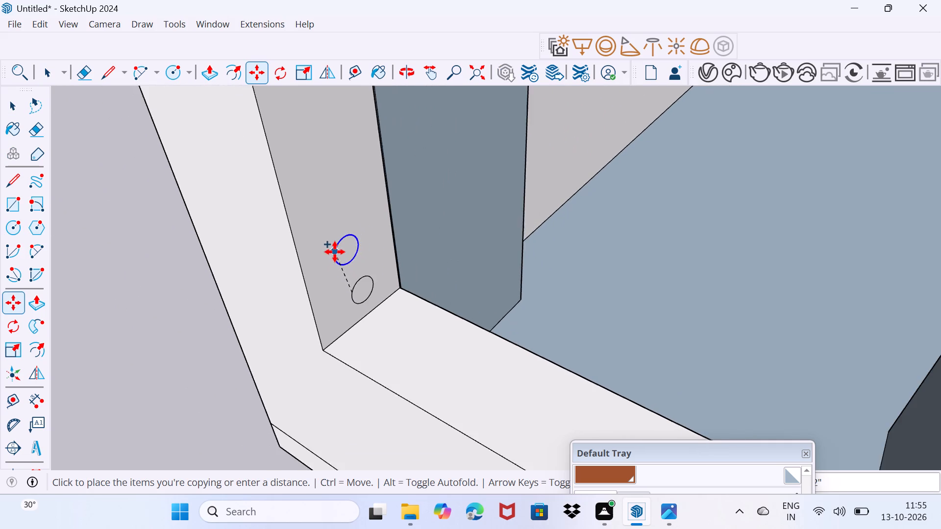
{"action": "middle_click_drag", "start_coordinate": [335, 252], "coordinate": [360, 365]}
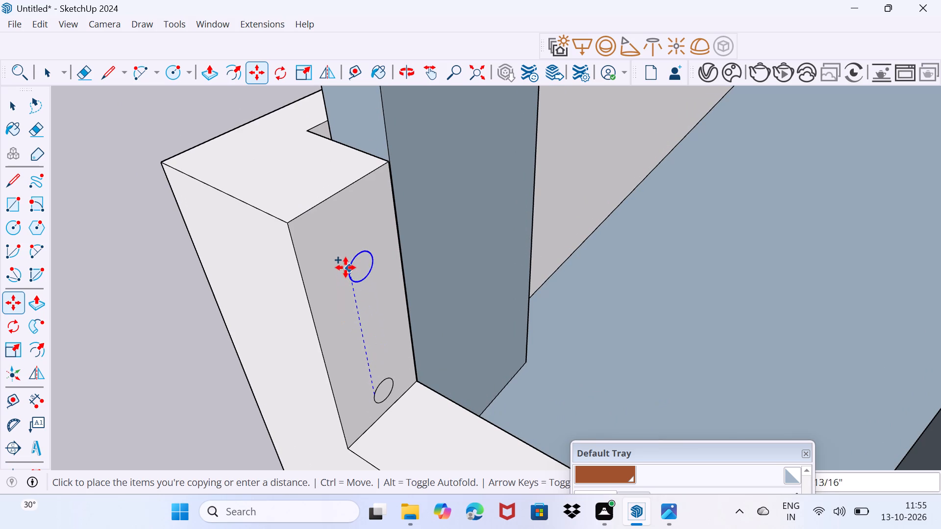
{"action": "left_click", "coordinate": [332, 226]}
{"action": "key", "text": "slash"}
{"action": "key", "text": "5"}
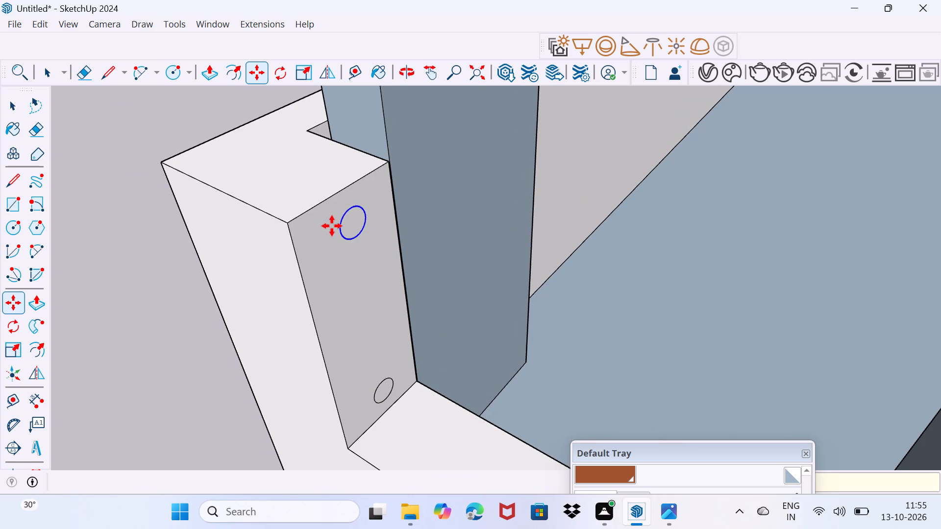
{"action": "key", "text": "Return"}
{"action": "scroll", "coordinate": [332, 227], "scroll_direction": "down", "scroll_amount": 2}
{"action": "key", "text": "space"}
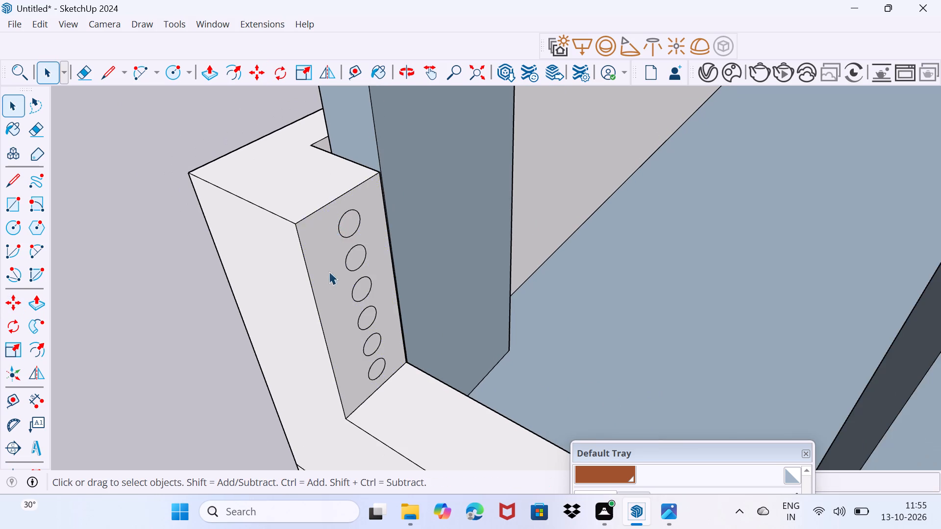
Extrude the topmost circle with Push/Pull across the cut-out to the opposite end face as a round rail.
{"action": "scroll", "coordinate": [337, 306], "scroll_direction": "down", "scroll_amount": 3}
{"action": "middle_click_drag", "start_coordinate": [337, 308], "coordinate": [0, 334]}
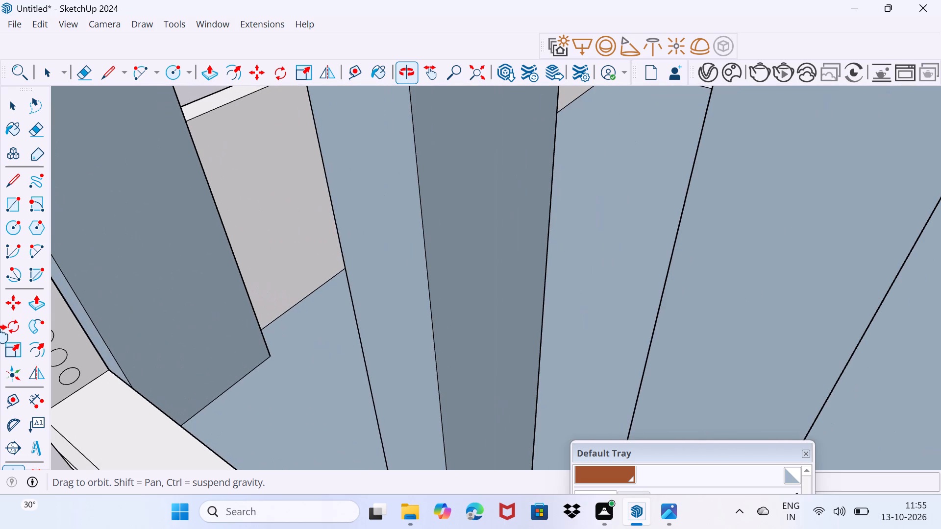
{"action": "middle_click_drag", "start_coordinate": [0, 334], "coordinate": [117, 331]}
{"action": "scroll", "coordinate": [120, 331], "scroll_direction": "down", "scroll_amount": 11}
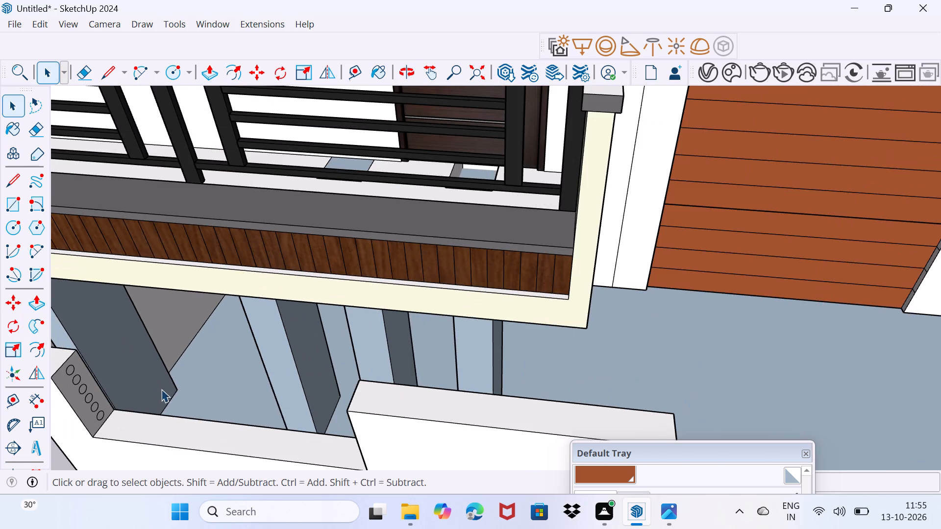
{"action": "middle_click_drag", "start_coordinate": [164, 394], "coordinate": [250, 301]}
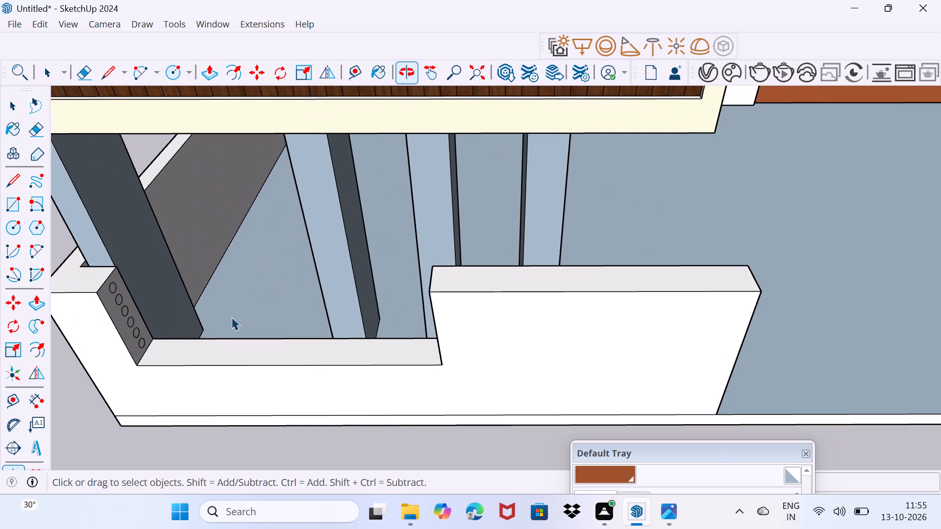
{"action": "scroll", "coordinate": [149, 324], "scroll_direction": "up", "scroll_amount": 7}
{"action": "middle_click", "coordinate": [139, 320]}
{"action": "scroll", "coordinate": [123, 316], "scroll_direction": "up", "scroll_amount": 7}
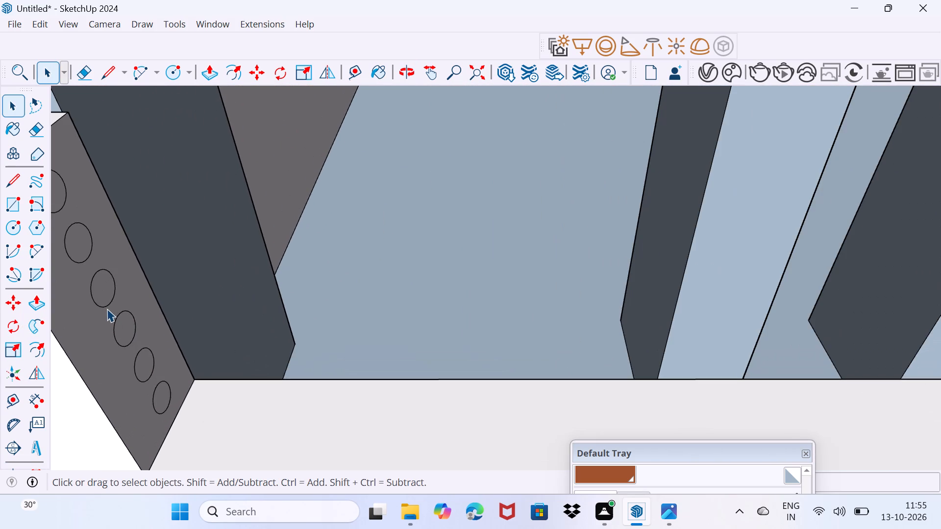
{"action": "middle_click_drag", "start_coordinate": [107, 309], "coordinate": [120, 354]}
{"action": "scroll", "coordinate": [100, 303], "scroll_direction": "up", "scroll_amount": 1}
{"action": "middle_click_drag", "start_coordinate": [100, 303], "coordinate": [152, 332]}
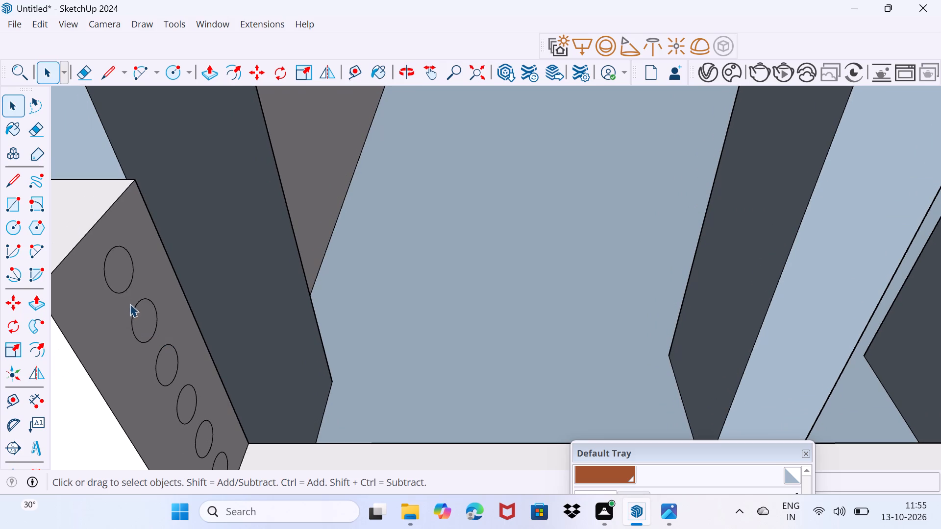
{"action": "left_click", "coordinate": [123, 278]}
{"action": "key", "text": "p"}
{"action": "left_click", "coordinate": [123, 278]}
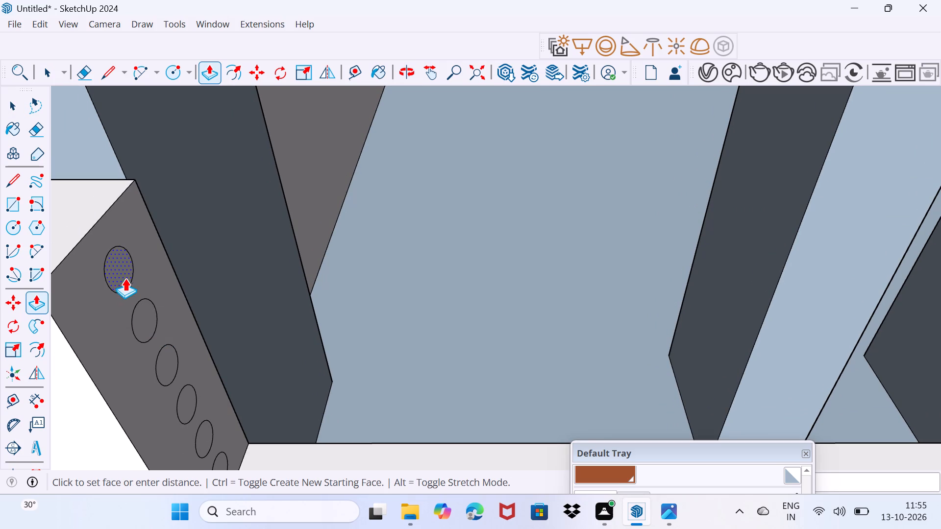
{"action": "scroll", "coordinate": [196, 286], "scroll_direction": "down", "scroll_amount": 15}
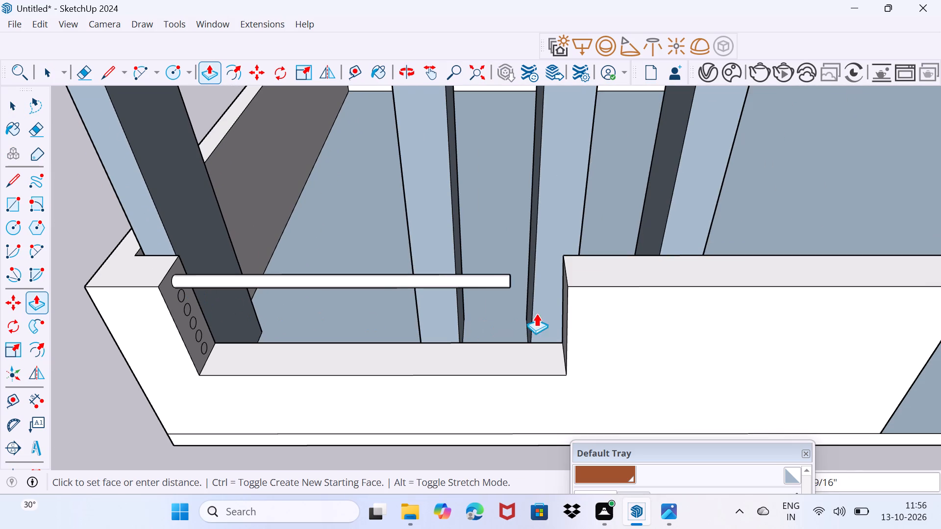
{"action": "left_click", "coordinate": [567, 310]}
Extrude the second circle from the top across the cut-out to the opposite end face.
{"action": "scroll", "coordinate": [196, 336], "scroll_direction": "up", "scroll_amount": 3}
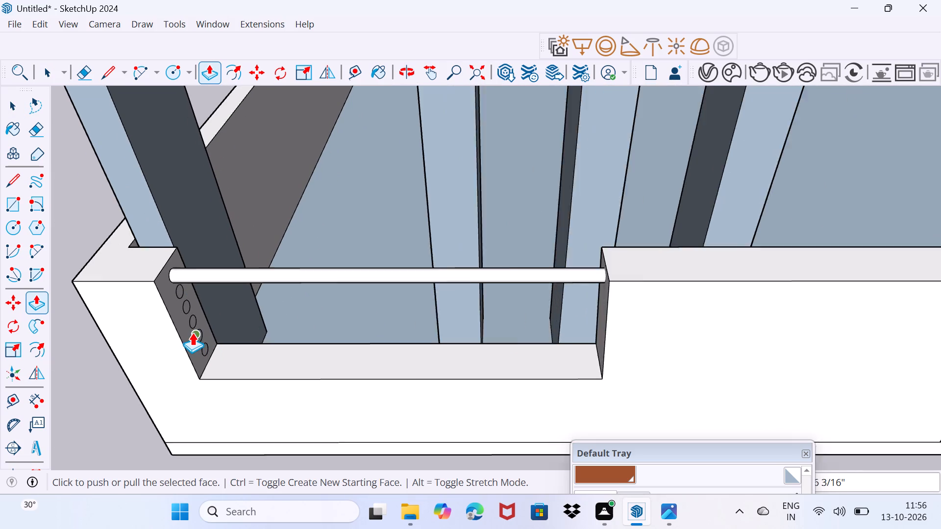
{"action": "scroll", "coordinate": [192, 333], "scroll_direction": "up", "scroll_amount": 11}
{"action": "key", "text": "space"}
{"action": "scroll", "coordinate": [159, 200], "scroll_direction": "up", "scroll_amount": 2}
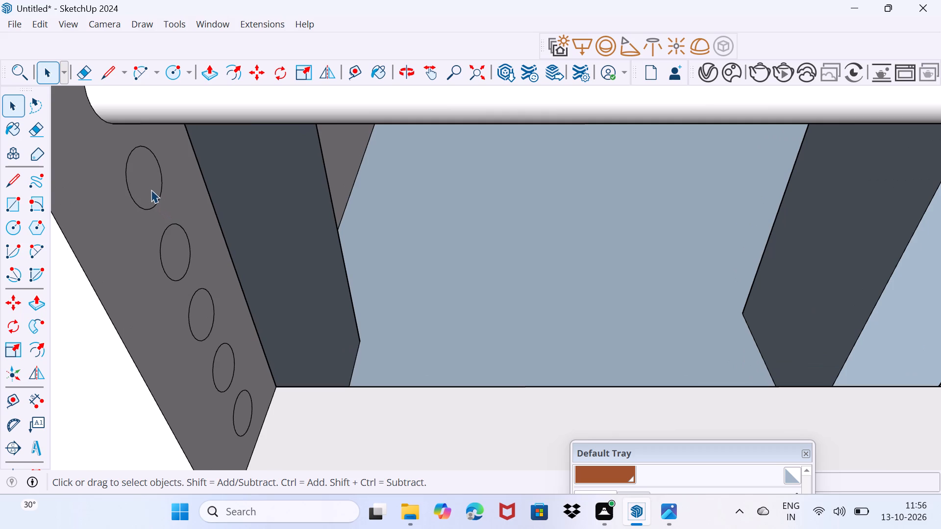
{"action": "left_click", "coordinate": [150, 190]}
{"action": "key", "text": "p"}
{"action": "left_click", "coordinate": [150, 193]}
{"action": "scroll", "coordinate": [296, 217], "scroll_direction": "down", "scroll_amount": 1}
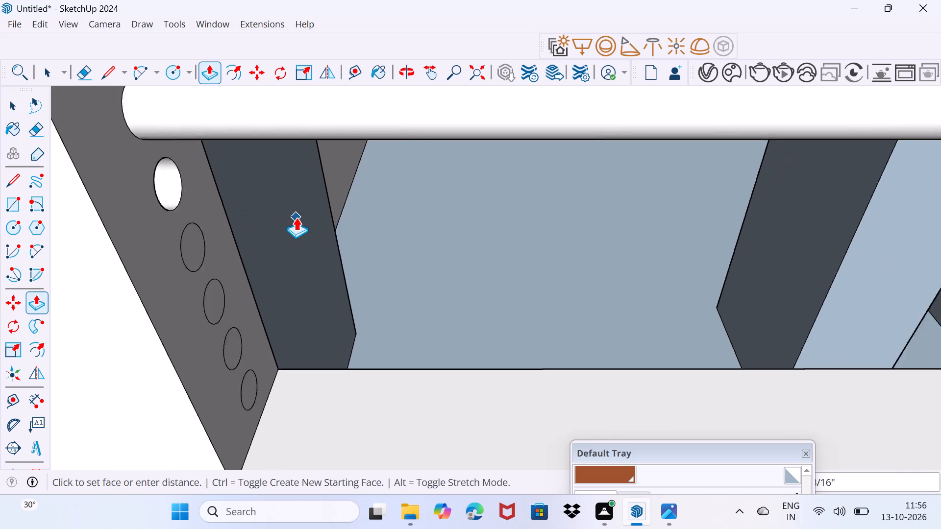
{"action": "scroll", "coordinate": [296, 217], "scroll_direction": "down", "scroll_amount": 8}
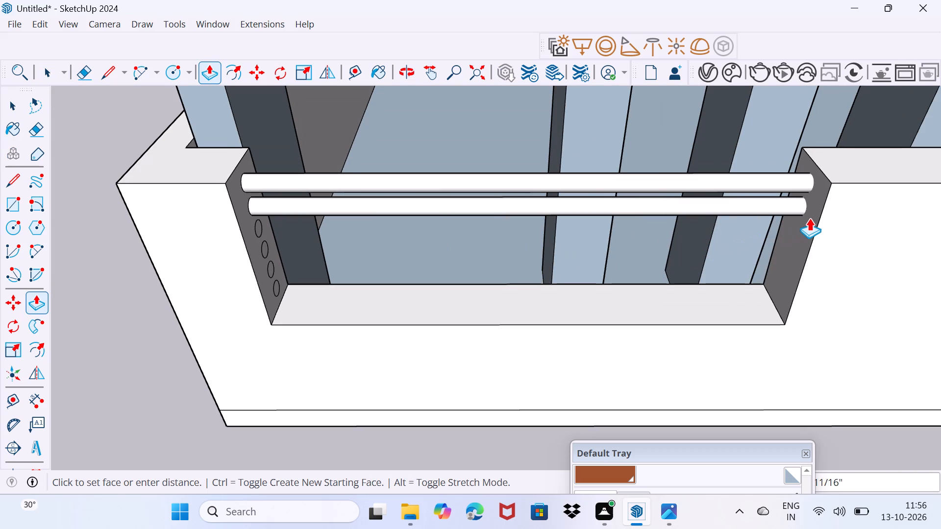
{"action": "left_click", "coordinate": [810, 218]}
{"action": "key", "text": "space"}
Extrude the third circle from the top across the cut-out to the opposite end face.
{"action": "scroll", "coordinate": [288, 279], "scroll_direction": "up", "scroll_amount": 3}
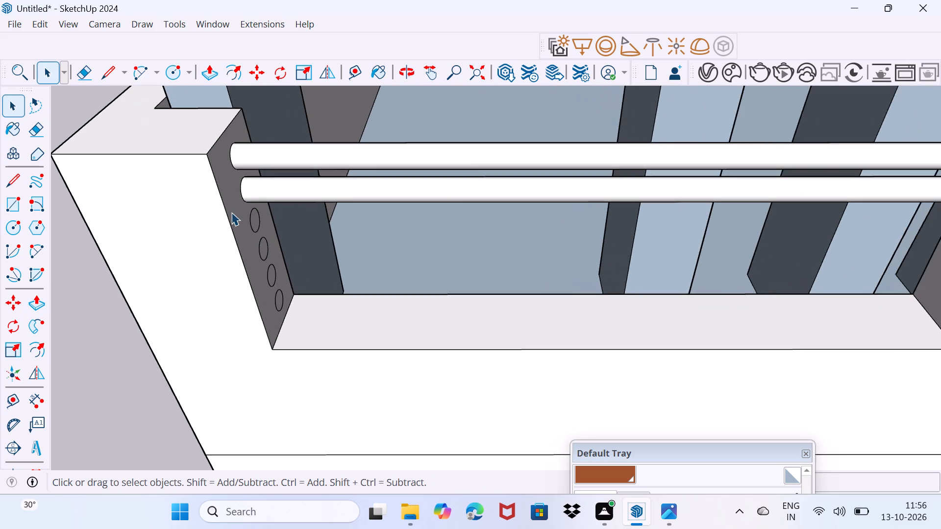
{"action": "scroll", "coordinate": [231, 213], "scroll_direction": "up", "scroll_amount": 5}
{"action": "scroll", "coordinate": [270, 229], "scroll_direction": "up", "scroll_amount": 8}
{"action": "left_click", "coordinate": [267, 234]}
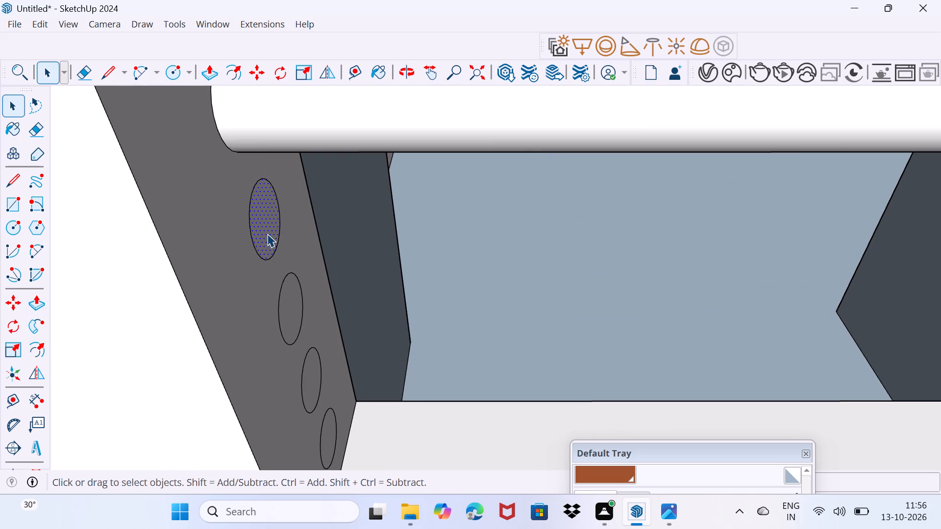
{"action": "key", "text": "p"}
{"action": "left_click", "coordinate": [267, 234]}
{"action": "scroll", "coordinate": [325, 234], "scroll_direction": "down", "scroll_amount": 11}
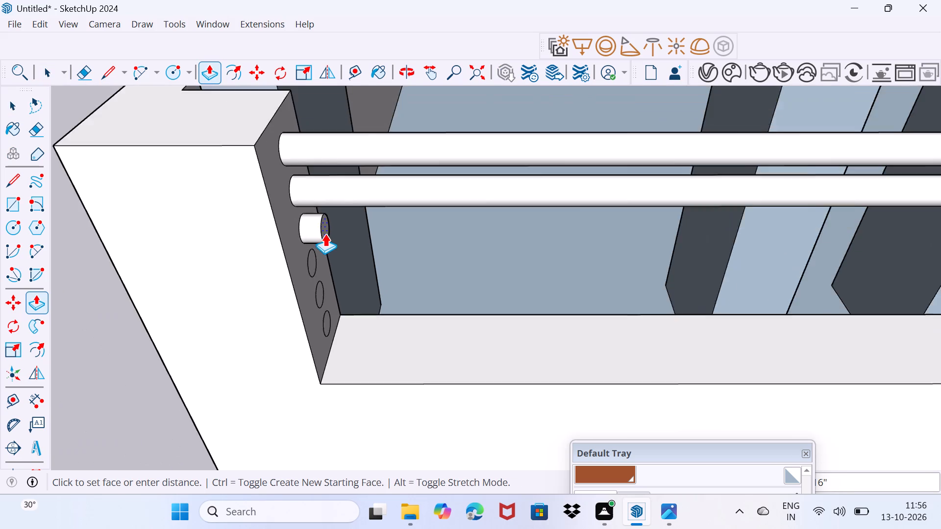
{"action": "scroll", "coordinate": [325, 234], "scroll_direction": "down", "scroll_amount": 5}
{"action": "middle_click_drag", "start_coordinate": [748, 263], "coordinate": [687, 279]}
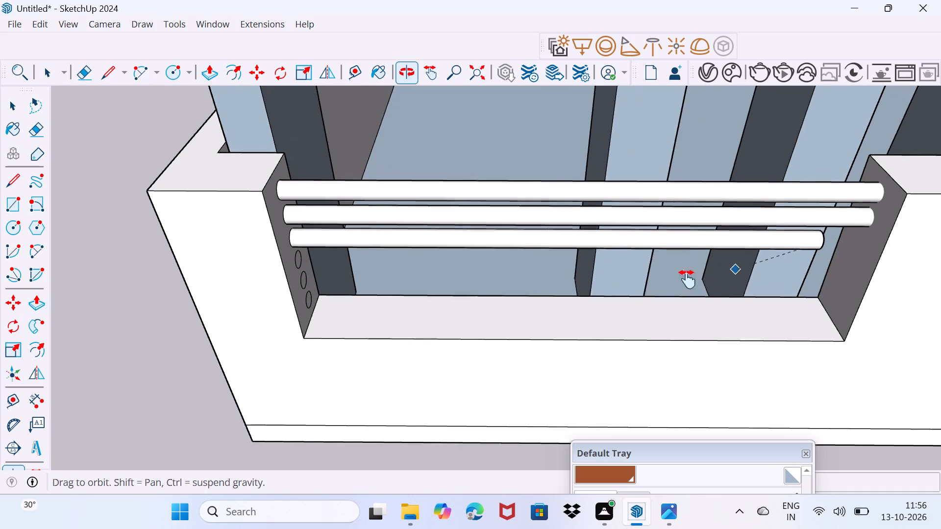
{"action": "middle_click_drag", "start_coordinate": [687, 279], "coordinate": [628, 292]}
{"action": "left_click", "coordinate": [729, 279]}
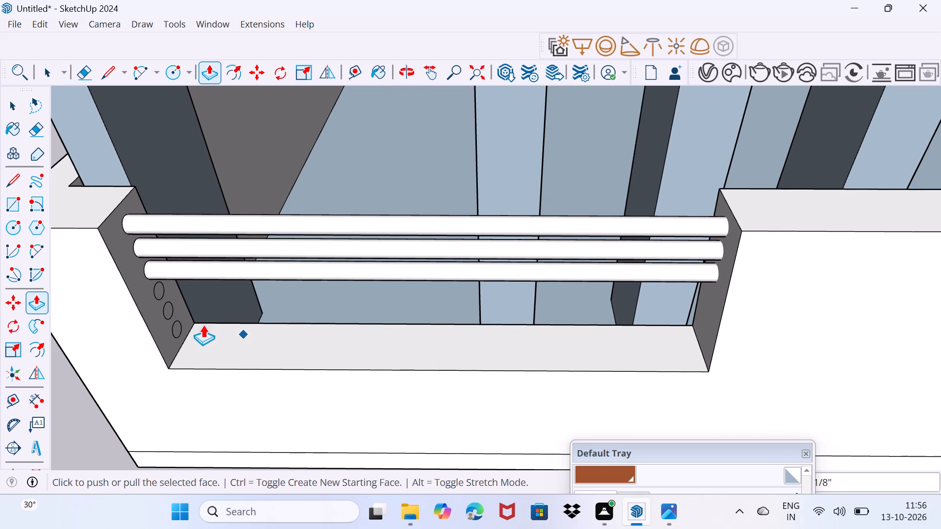
{"action": "key", "text": "space"}
Extrude the fourth circle from the top with Push/Pull across the cut-out to the opposite end face.
{"action": "scroll", "coordinate": [164, 314], "scroll_direction": "up", "scroll_amount": 9}
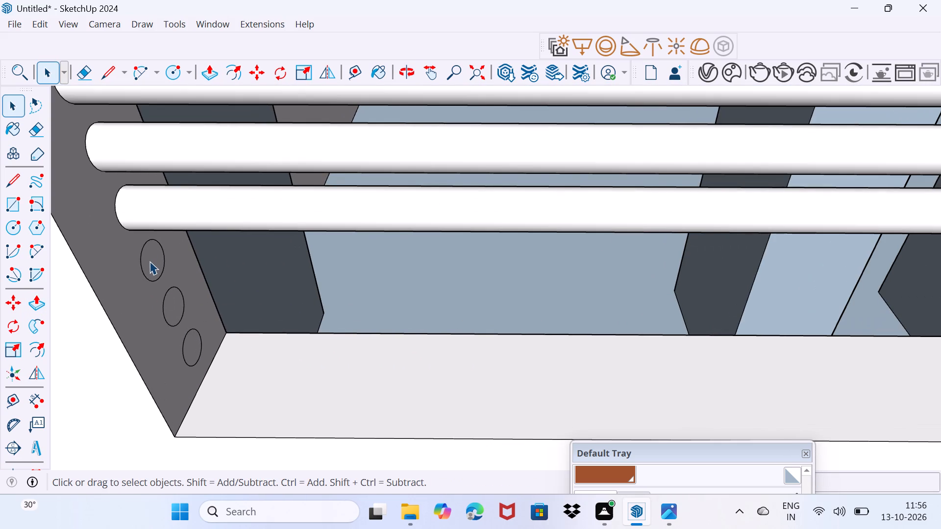
{"action": "left_click", "coordinate": [149, 261]}
{"action": "scroll", "coordinate": [149, 261], "scroll_direction": "up", "scroll_amount": 2}
{"action": "key", "text": "p"}
{"action": "left_click", "coordinate": [149, 261]}
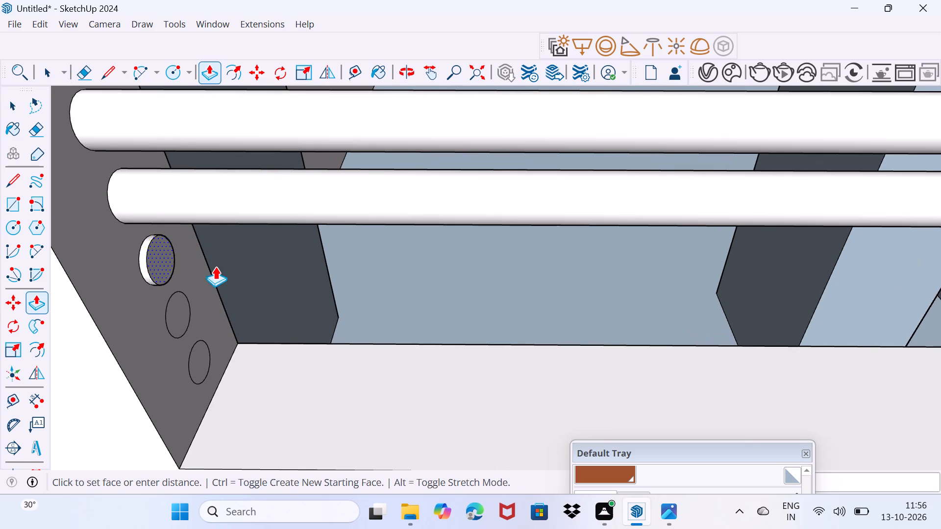
{"action": "scroll", "coordinate": [236, 270], "scroll_direction": "down", "scroll_amount": 14}
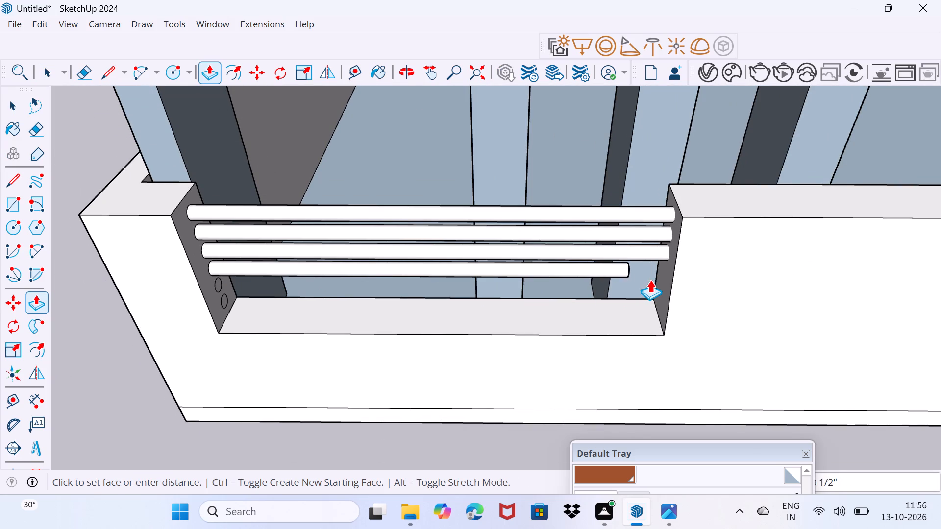
{"action": "left_click", "coordinate": [672, 279]}
Extrude the fifth circle from the top across the cut-out to the opposite end face as a round rail.
{"action": "scroll", "coordinate": [270, 312], "scroll_direction": "up", "scroll_amount": 3}
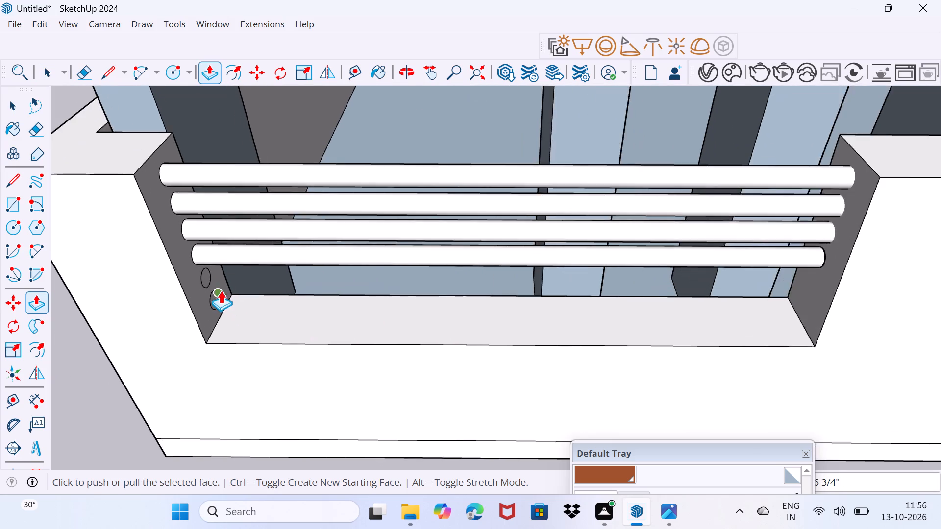
{"action": "scroll", "coordinate": [220, 290], "scroll_direction": "up", "scroll_amount": 10}
{"action": "middle_click", "coordinate": [219, 290]}
{"action": "key", "text": "space"}
{"action": "scroll", "coordinate": [191, 283], "scroll_direction": "up", "scroll_amount": 9}
{"action": "middle_click", "coordinate": [188, 279]}
{"action": "left_click", "coordinate": [173, 259]}
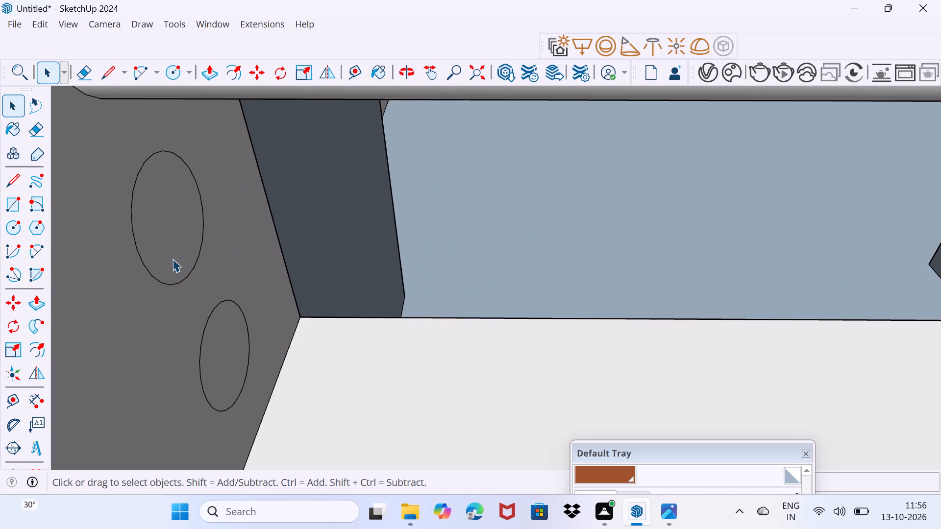
{"action": "key", "text": "p"}
{"action": "left_click", "coordinate": [173, 259]}
{"action": "scroll", "coordinate": [250, 260], "scroll_direction": "down", "scroll_amount": 7}
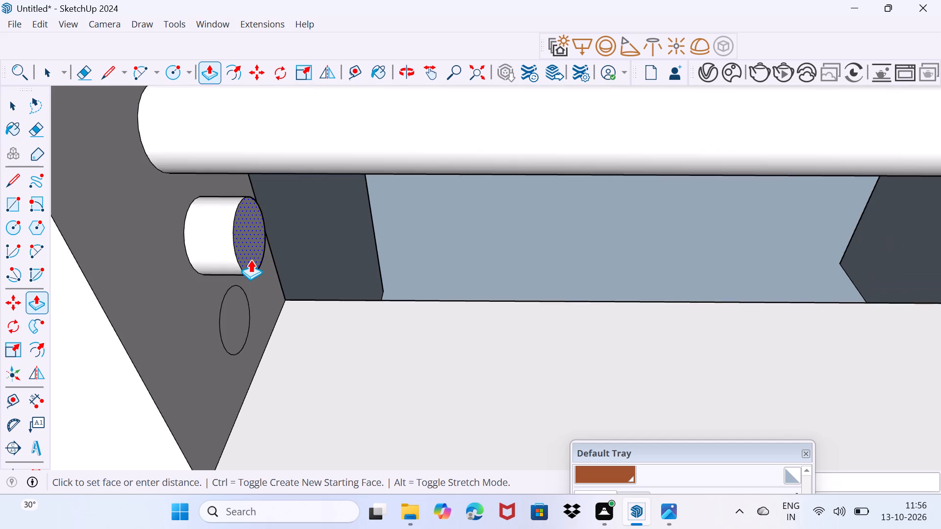
{"action": "scroll", "coordinate": [250, 260], "scroll_direction": "down", "scroll_amount": 10}
{"action": "middle_click_drag", "start_coordinate": [250, 260], "coordinate": [46, 278], "text": "shift"}
{"action": "scroll", "coordinate": [422, 306], "scroll_direction": "down", "scroll_amount": 4}
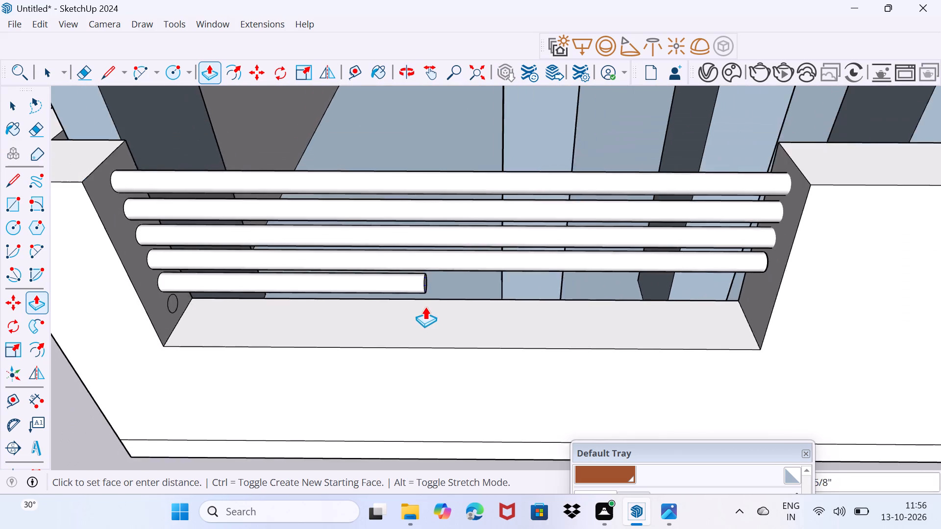
{"action": "scroll", "coordinate": [425, 307], "scroll_direction": "down", "scroll_amount": 2}
{"action": "left_click", "coordinate": [706, 309]}
Extrude the lowest circle across the cut-out to the opposite end face to complete the set of rails.
{"action": "scroll", "coordinate": [405, 334], "scroll_direction": "up", "scroll_amount": 2}
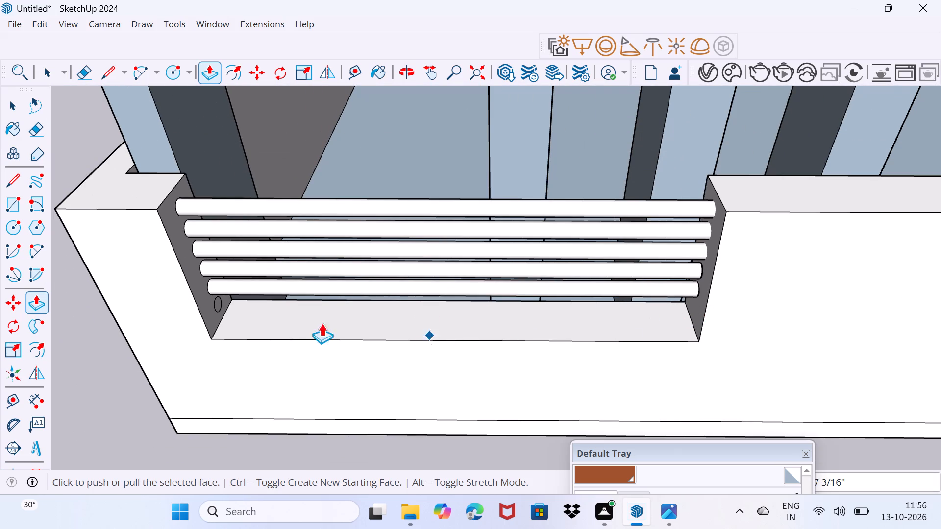
{"action": "scroll", "coordinate": [322, 323], "scroll_direction": "up", "scroll_amount": 6}
{"action": "key", "text": "space"}
{"action": "scroll", "coordinate": [153, 290], "scroll_direction": "up", "scroll_amount": 9}
{"action": "middle_click", "coordinate": [143, 288]}
{"action": "left_click", "coordinate": [143, 288]}
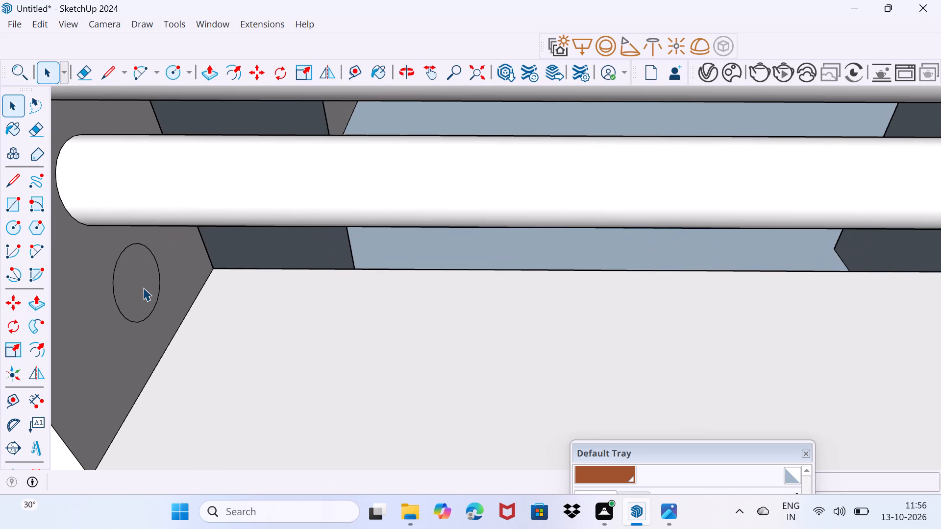
{"action": "key", "text": "p"}
{"action": "left_click", "coordinate": [143, 288]}
{"action": "scroll", "coordinate": [254, 292], "scroll_direction": "down", "scroll_amount": 7}
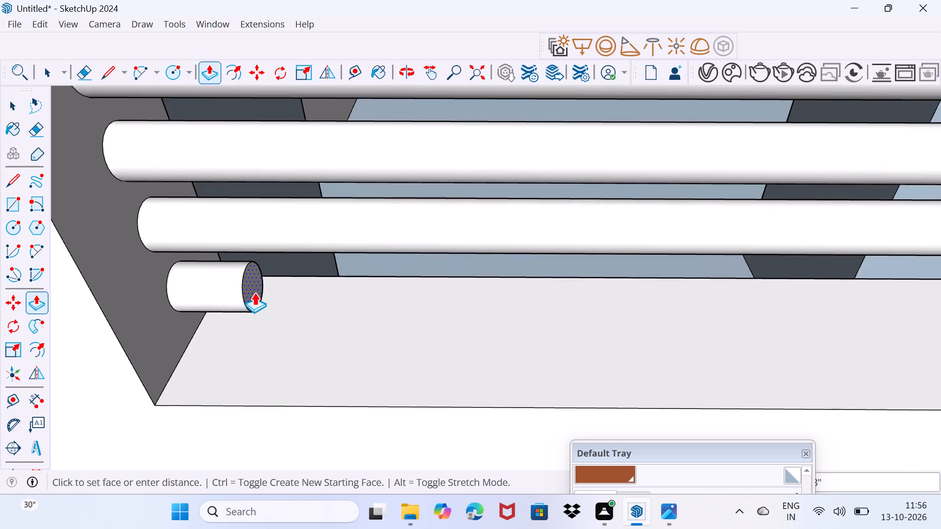
{"action": "scroll", "coordinate": [254, 292], "scroll_direction": "down", "scroll_amount": 8}
{"action": "middle_click_drag", "start_coordinate": [254, 293], "coordinate": [70, 296]}
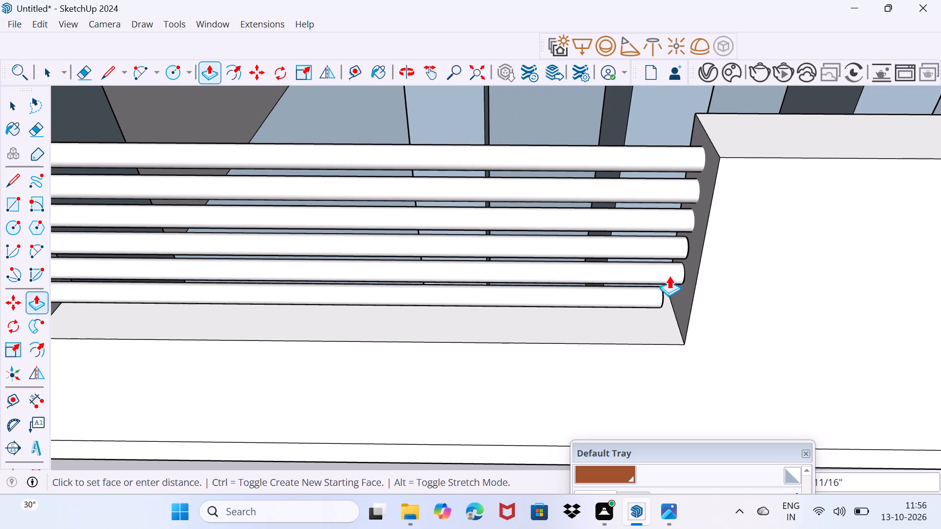
{"action": "left_click", "coordinate": [685, 286]}
{"action": "key", "text": "space"}
Browse the material collections and choose the tan stone-block material from the Tile collection for the border wall.
{"action": "scroll", "coordinate": [677, 318], "scroll_direction": "down", "scroll_amount": 2}
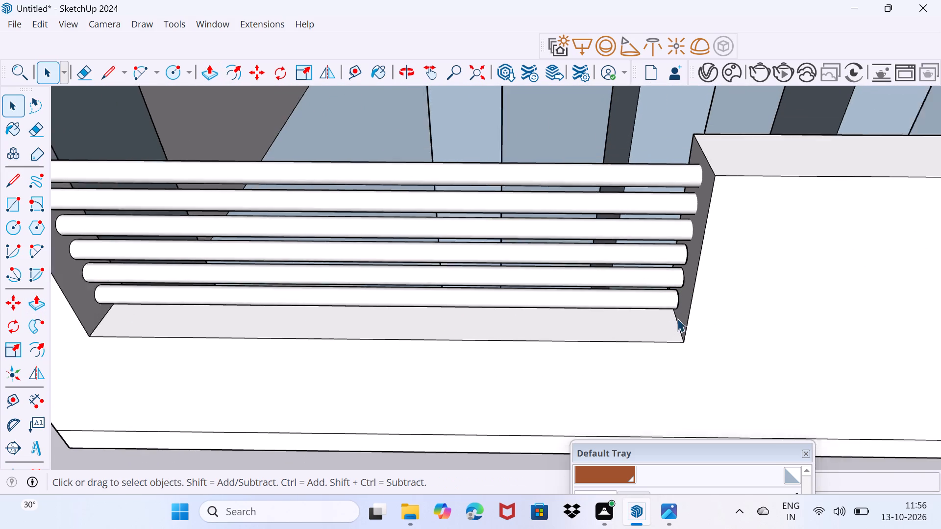
{"action": "scroll", "coordinate": [677, 318], "scroll_direction": "down", "scroll_amount": 4}
{"action": "middle_click_drag", "start_coordinate": [677, 318], "coordinate": [571, 309]}
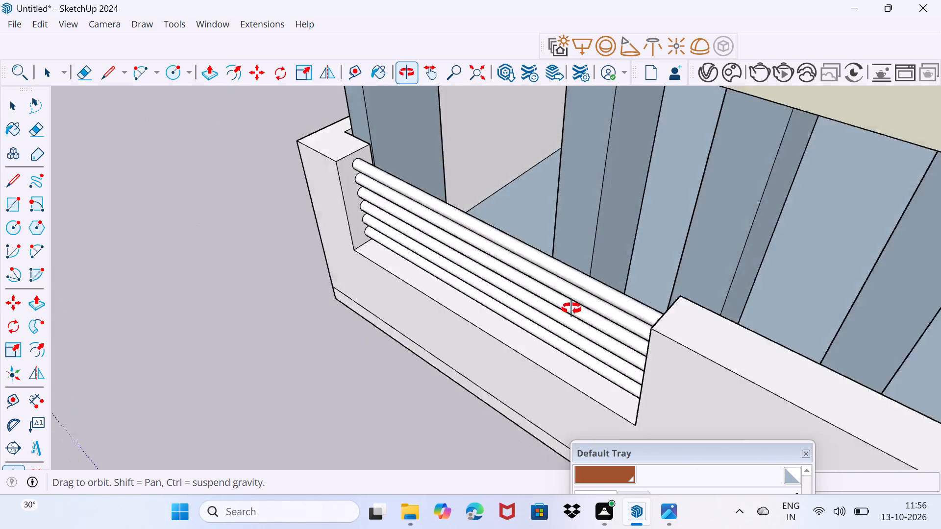
{"action": "middle_click_drag", "start_coordinate": [571, 309], "coordinate": [628, 264]}
{"action": "scroll", "coordinate": [628, 264], "scroll_direction": "down", "scroll_amount": 2}
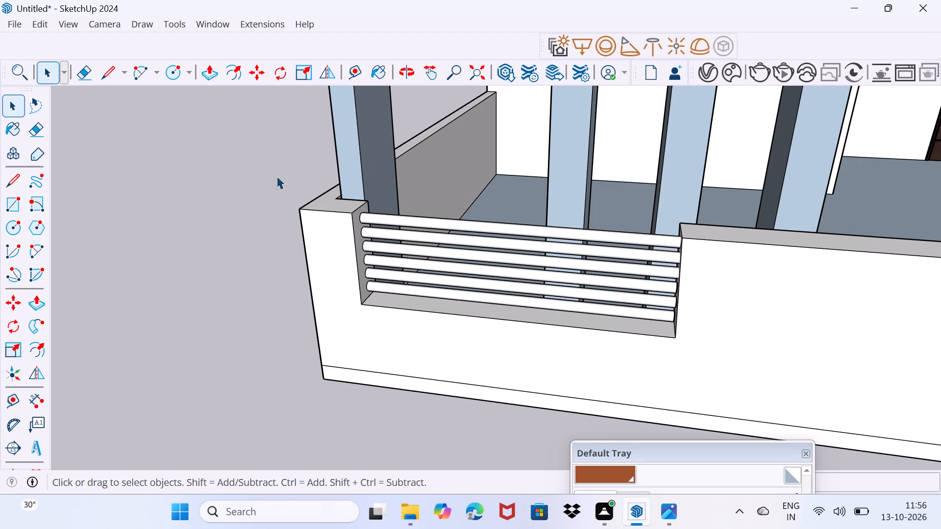
{"action": "left_click_drag", "start_coordinate": [596, 457], "coordinate": [584, 162]}
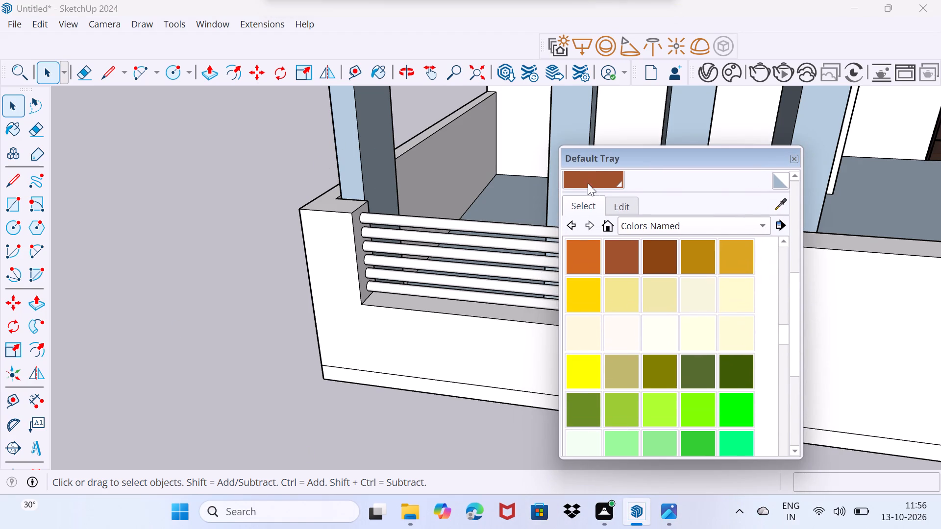
{"action": "left_click", "coordinate": [646, 224]}
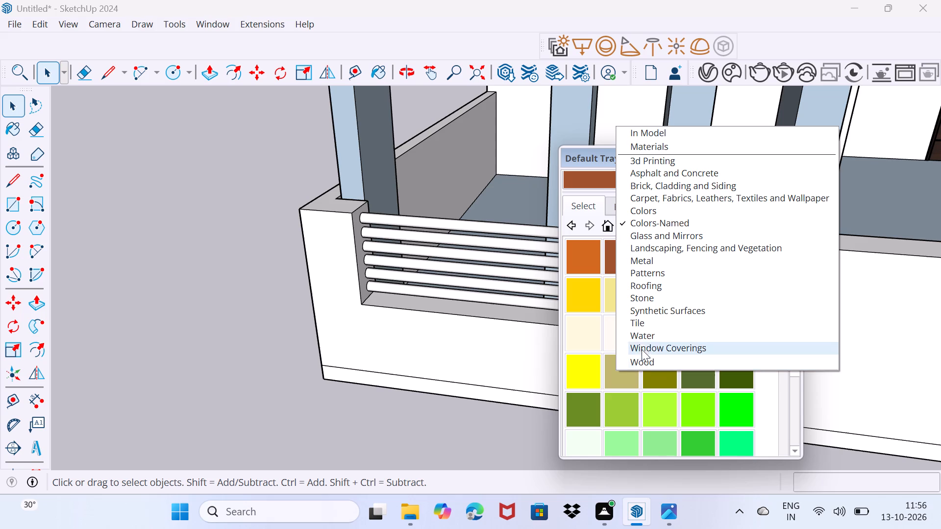
{"action": "left_click", "coordinate": [640, 316]}
{"action": "left_click", "coordinate": [635, 226]}
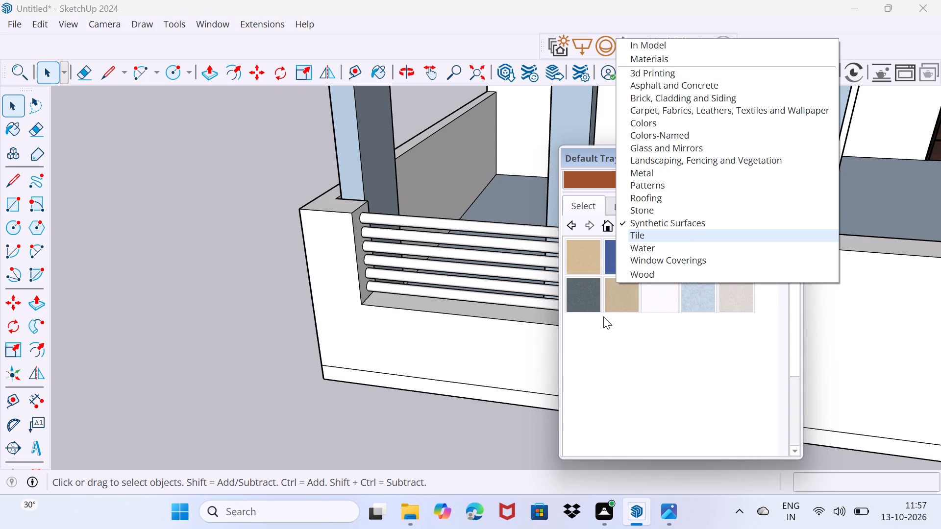
{"action": "left_click", "coordinate": [643, 242]}
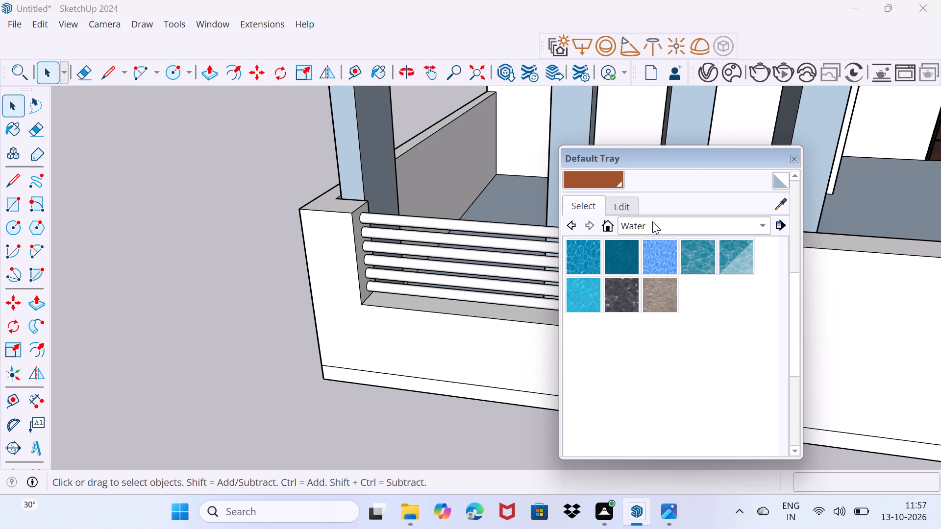
{"action": "left_click", "coordinate": [654, 217]}
{"action": "left_click", "coordinate": [656, 210]}
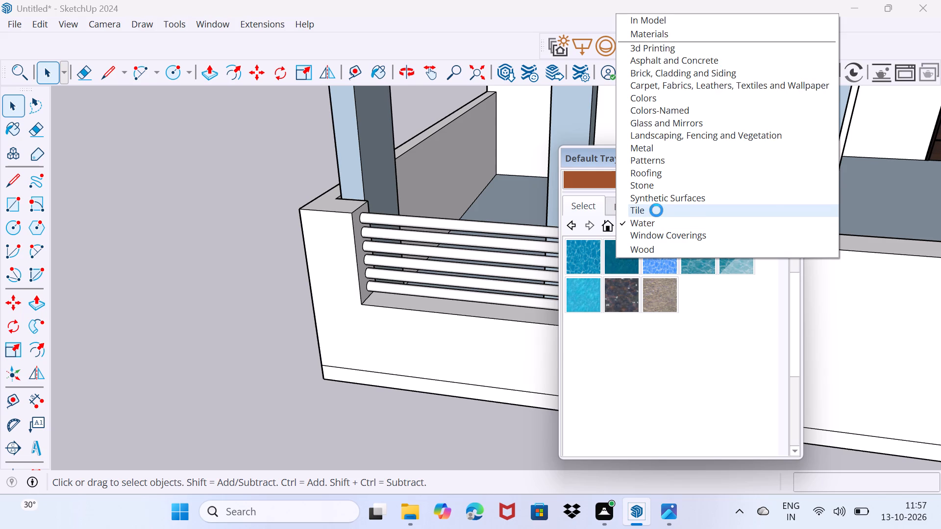
{"action": "scroll", "coordinate": [611, 337], "scroll_direction": "down", "scroll_amount": 9}
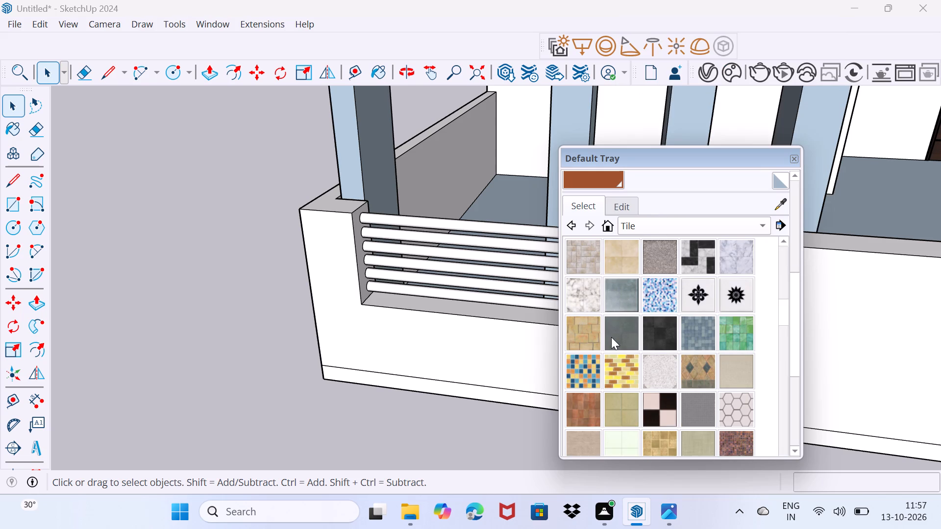
{"action": "scroll", "coordinate": [611, 337], "scroll_direction": "down", "scroll_amount": 14}
{"action": "scroll", "coordinate": [611, 337], "scroll_direction": "up", "scroll_amount": 20}
{"action": "scroll", "coordinate": [611, 337], "scroll_direction": "up", "scroll_amount": 7}
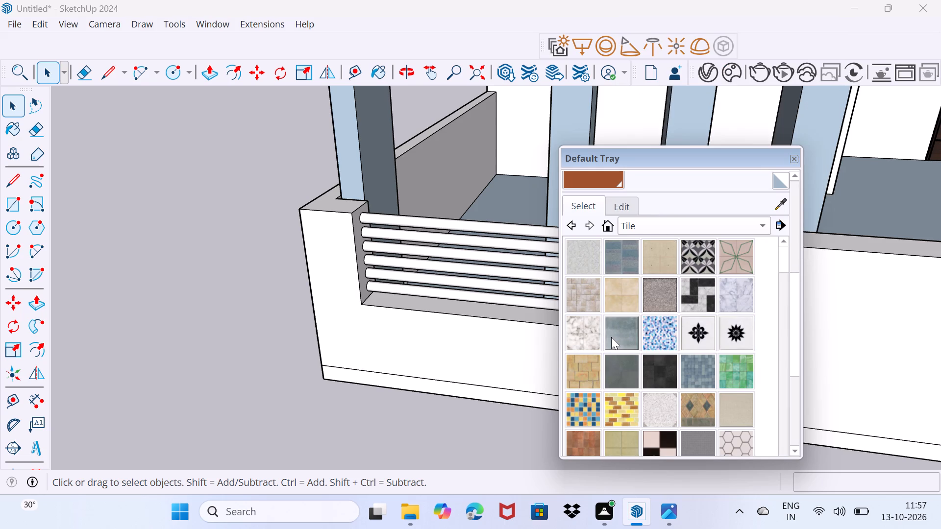
{"action": "scroll", "coordinate": [611, 337], "scroll_direction": "down", "scroll_amount": 6}
{"action": "scroll", "coordinate": [634, 391], "scroll_direction": "down", "scroll_amount": 5}
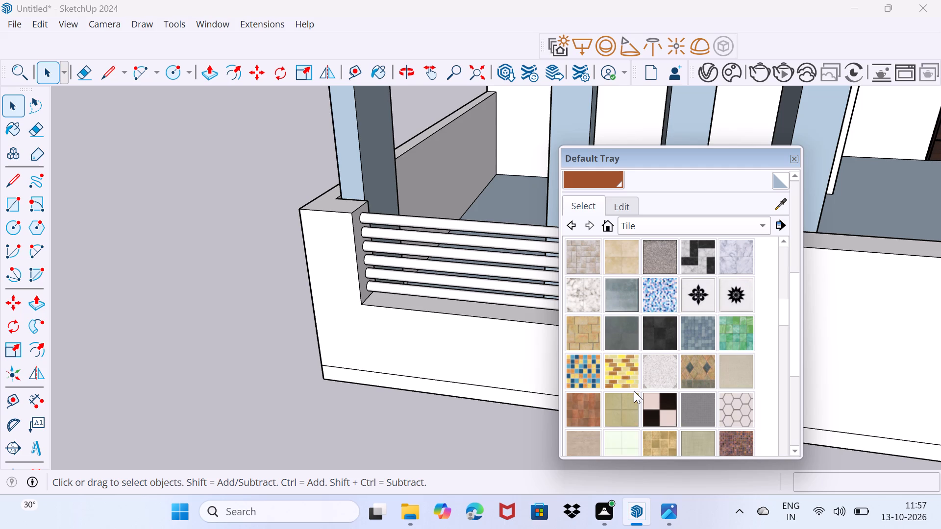
{"action": "scroll", "coordinate": [634, 391], "scroll_direction": "down", "scroll_amount": 5}
{"action": "left_click", "coordinate": [586, 341]}
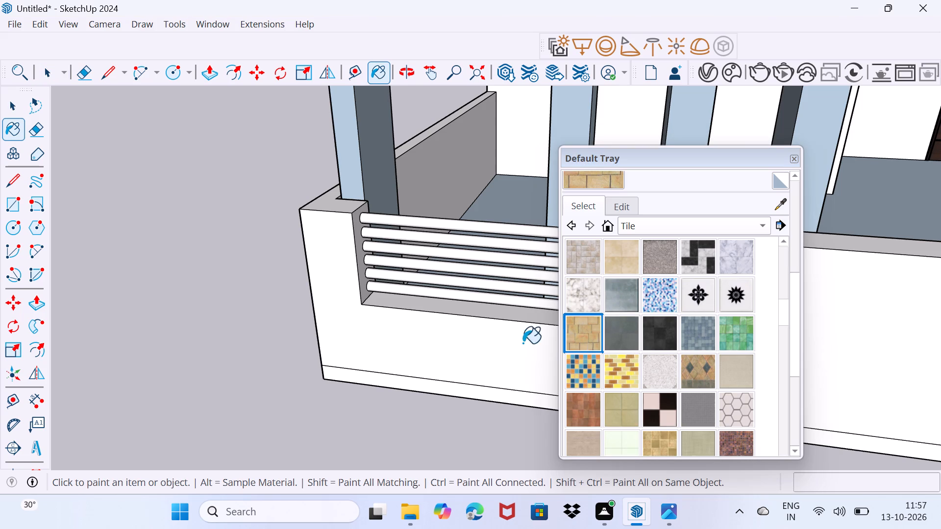
Paint the border wall's front face, outer side face and adjoining top face with the tan stone-block tile.
{"action": "left_click", "coordinate": [482, 373]}
{"action": "scroll", "coordinate": [426, 393], "scroll_direction": "down", "scroll_amount": 1}
{"action": "middle_click_drag", "start_coordinate": [425, 394], "coordinate": [458, 407]}
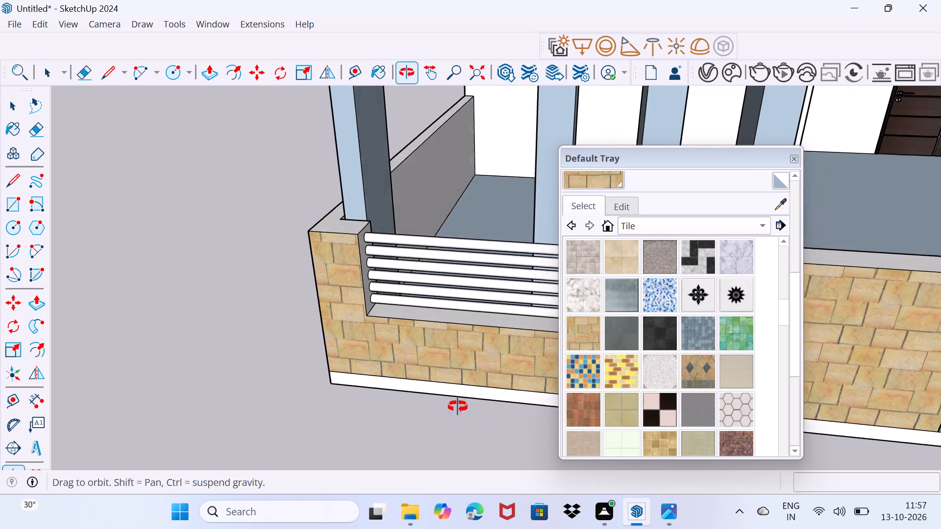
{"action": "middle_click_drag", "start_coordinate": [458, 407], "coordinate": [591, 383]}
{"action": "middle_click_drag", "start_coordinate": [322, 449], "coordinate": [425, 436]}
{"action": "left_click", "coordinate": [359, 395]}
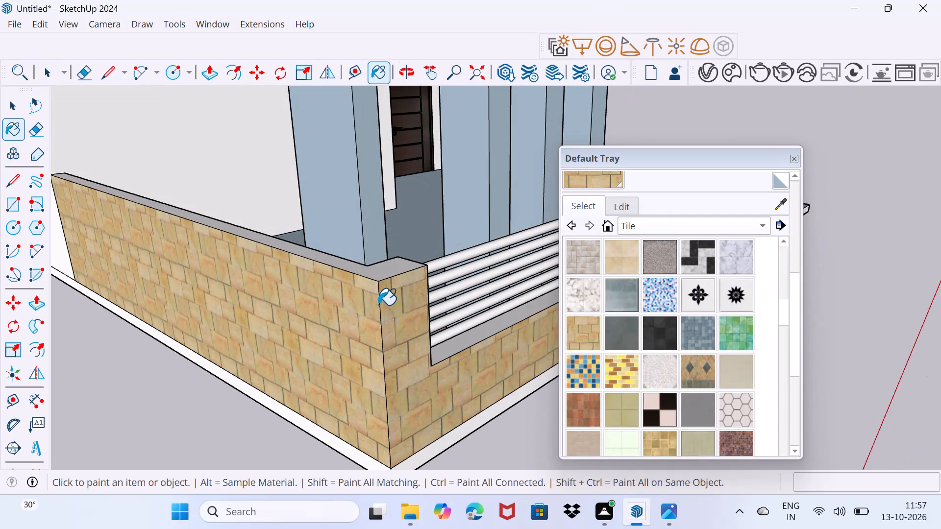
{"action": "left_click", "coordinate": [376, 272]}
Paint the cut-out's sill, its end face at the wall corner, and the wall top beyond the cut-out with the same tile.
{"action": "middle_click_drag", "start_coordinate": [383, 341], "coordinate": [224, 399]}
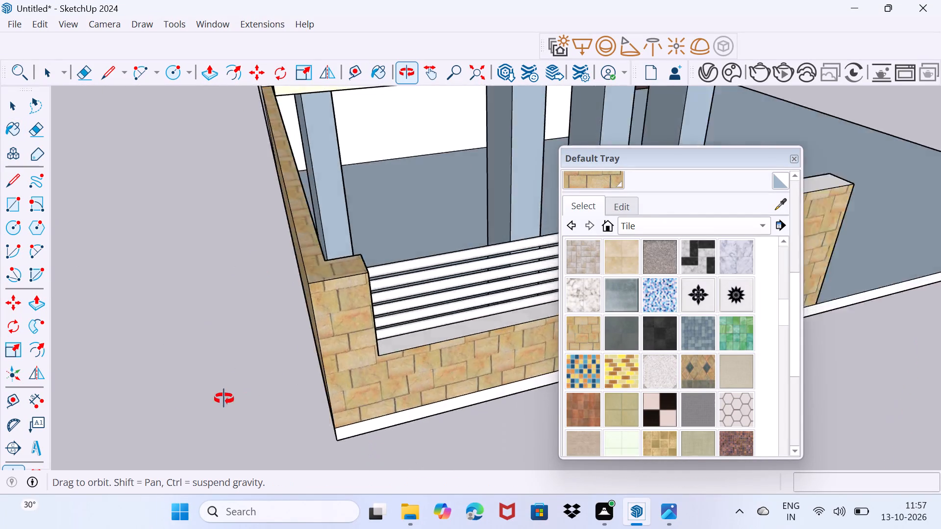
{"action": "middle_click_drag", "start_coordinate": [224, 399], "coordinate": [94, 443]}
{"action": "scroll", "coordinate": [416, 357], "scroll_direction": "up", "scroll_amount": 3}
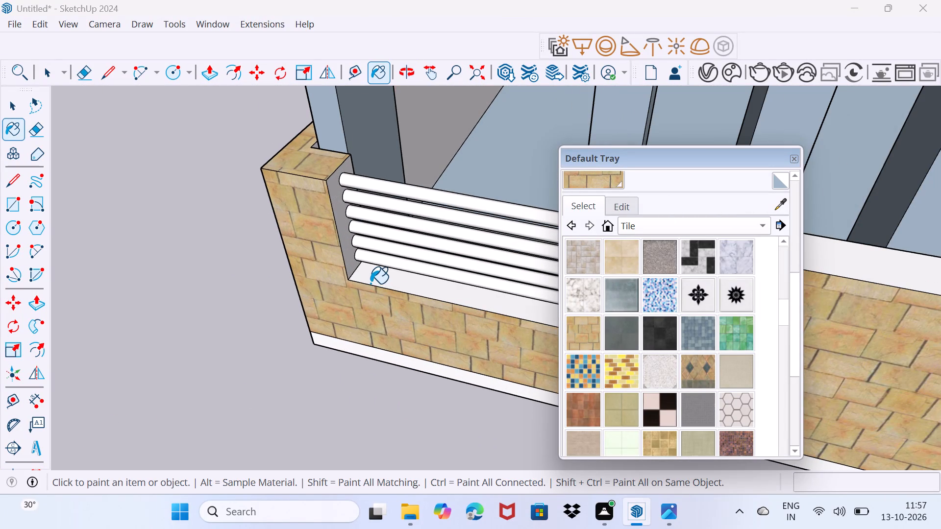
{"action": "left_click", "coordinate": [368, 282]}
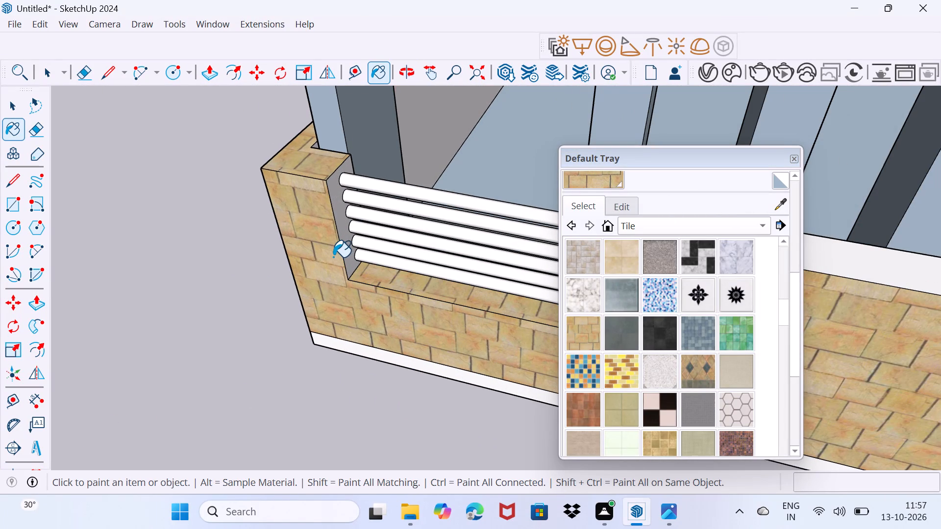
{"action": "left_click", "coordinate": [345, 240]}
{"action": "middle_click_drag", "start_coordinate": [347, 282], "coordinate": [357, 352]}
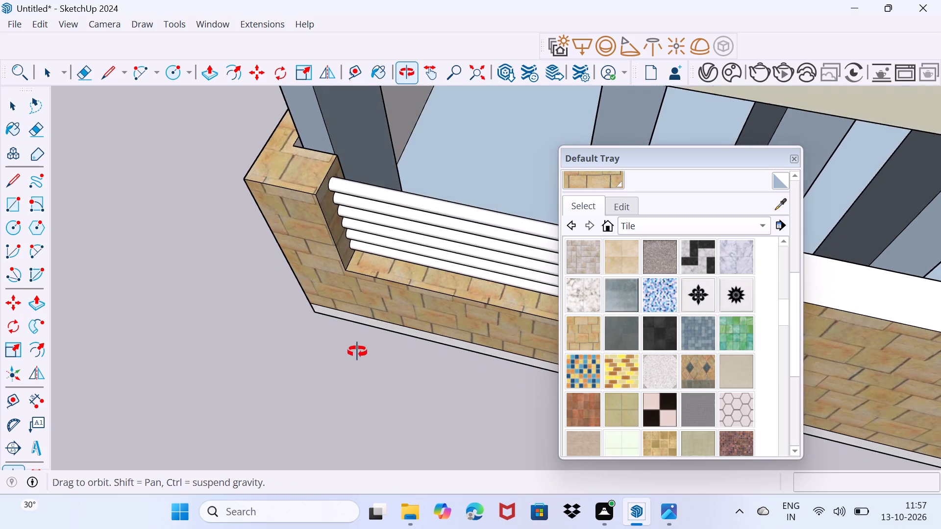
{"action": "middle_click_drag", "start_coordinate": [357, 352], "coordinate": [367, 353]}
{"action": "left_click", "coordinate": [891, 291]}
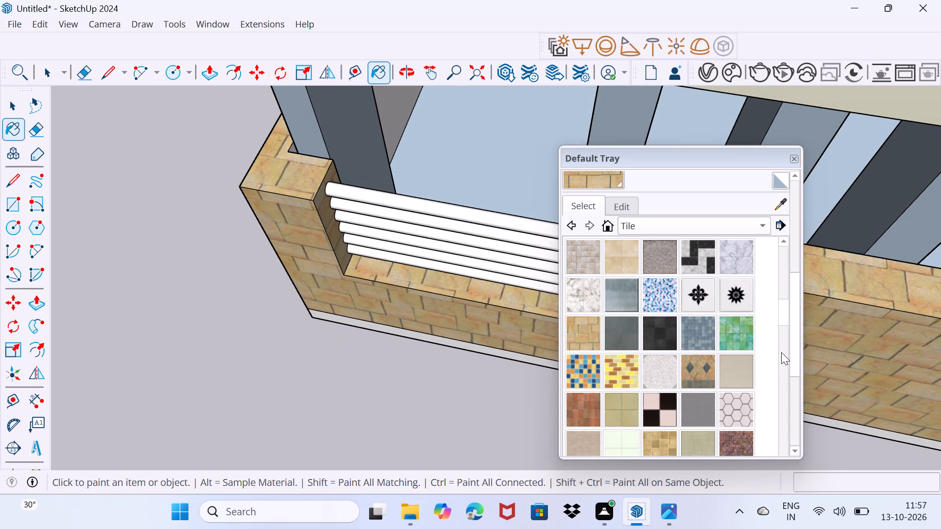
Paint all six round rails in the border wall's cut-out with the dark grey material from the In Model collection.
{"action": "left_click_drag", "start_coordinate": [658, 162], "coordinate": [653, 464]}
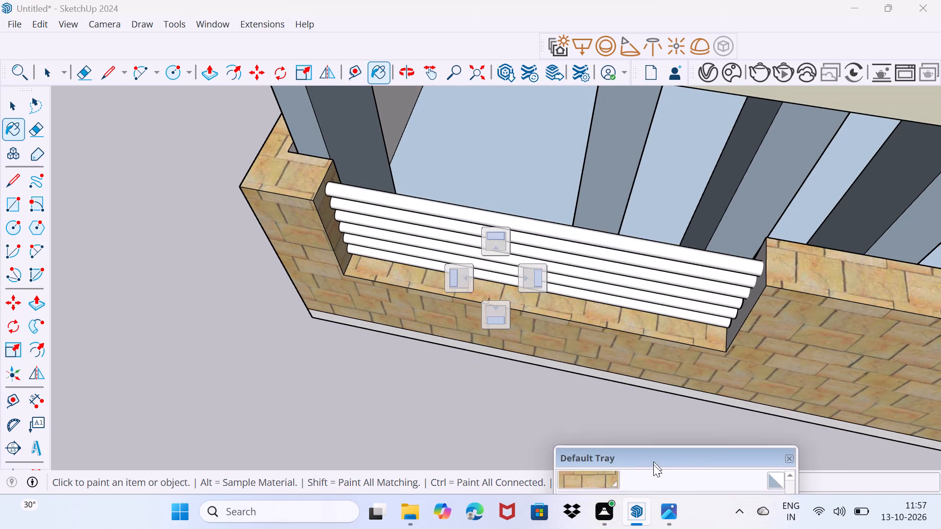
{"action": "left_click_drag", "start_coordinate": [653, 464], "coordinate": [746, 93]}
{"action": "scroll", "coordinate": [714, 239], "scroll_direction": "down", "scroll_amount": 1}
{"action": "scroll", "coordinate": [714, 239], "scroll_direction": "up", "scroll_amount": 2}
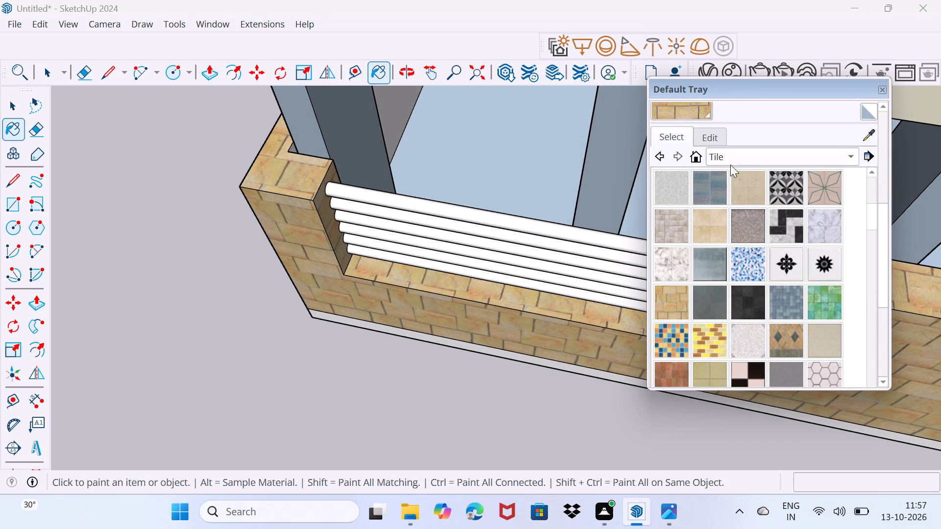
{"action": "left_click", "coordinate": [734, 148]}
{"action": "left_click", "coordinate": [743, 3]}
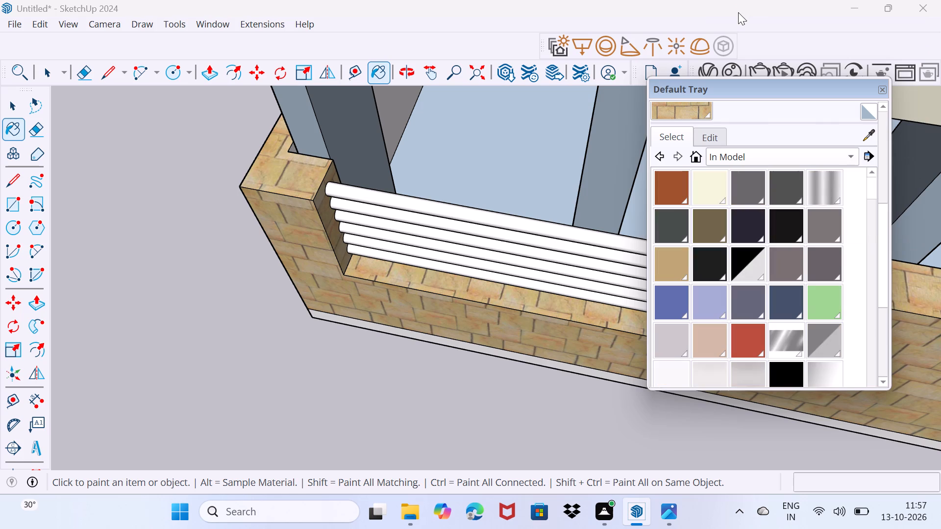
{"action": "left_click", "coordinate": [748, 195]}
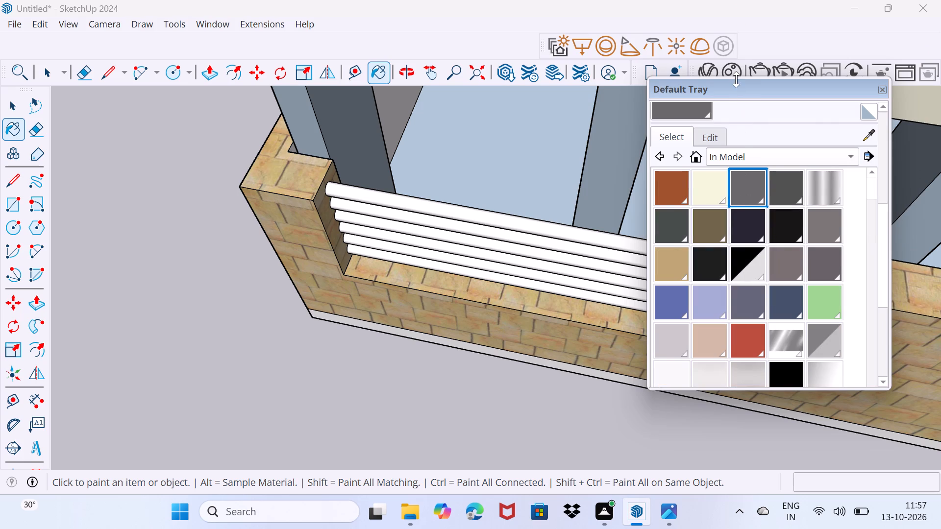
{"action": "left_click_drag", "start_coordinate": [736, 79], "coordinate": [640, 493]}
{"action": "left_click_drag", "start_coordinate": [723, 301], "coordinate": [721, 365]}
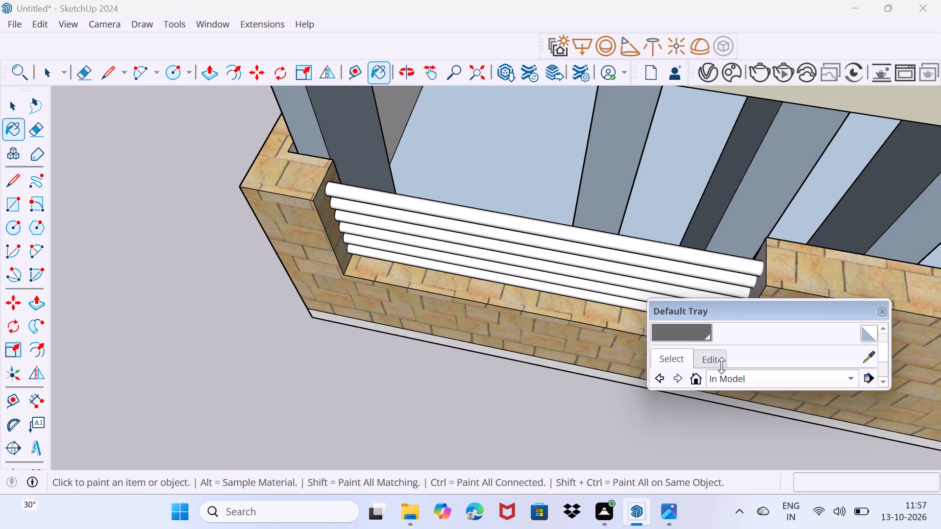
{"action": "left_click_drag", "start_coordinate": [721, 365], "coordinate": [720, 385]}
{"action": "left_click_drag", "start_coordinate": [738, 316], "coordinate": [691, 492]}
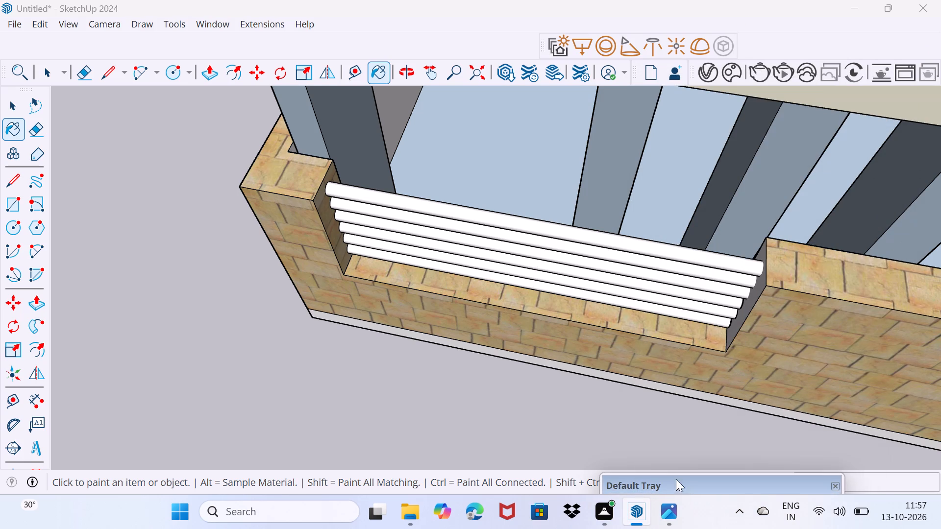
{"action": "scroll", "coordinate": [597, 319], "scroll_direction": "up", "scroll_amount": 4}
{"action": "middle_click_drag", "start_coordinate": [597, 316], "coordinate": [599, 312]}
{"action": "left_click", "coordinate": [696, 212]}
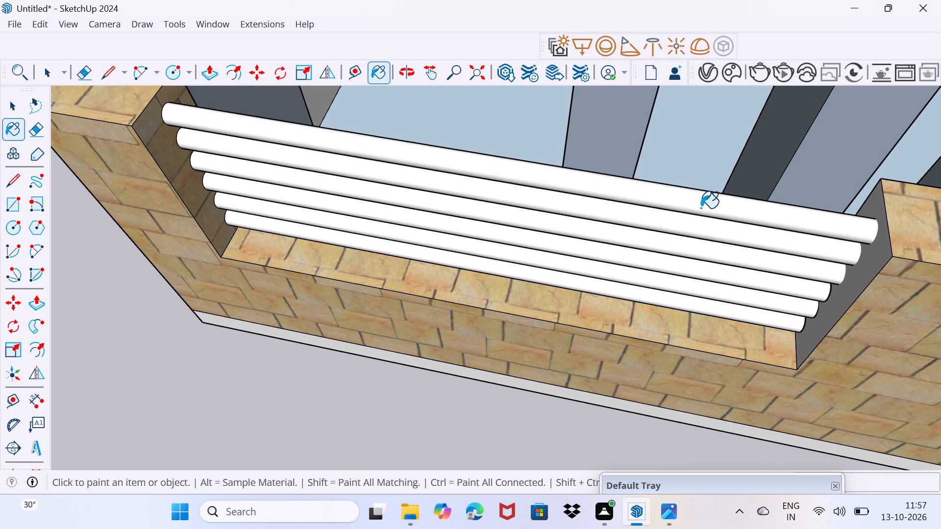
{"action": "left_click", "coordinate": [699, 224]}
{"action": "left_click", "coordinate": [698, 256]}
{"action": "left_click", "coordinate": [699, 272]}
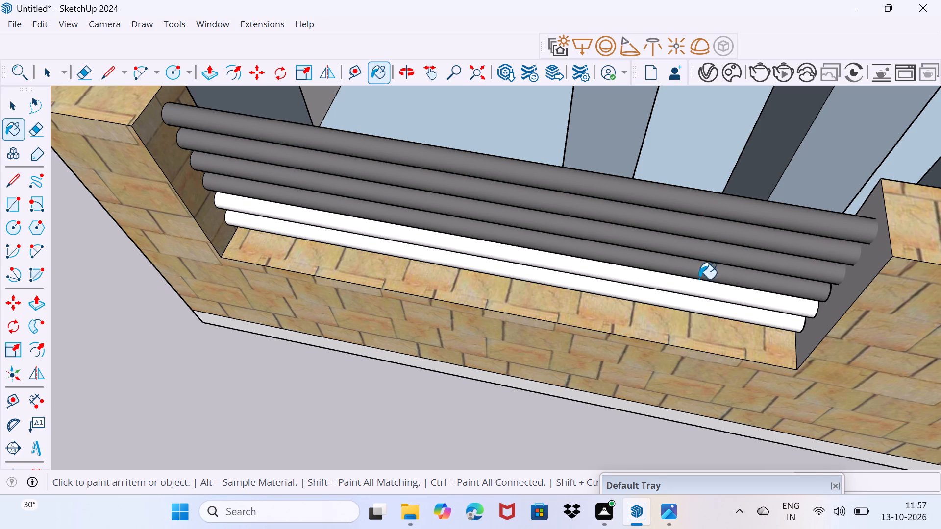
{"action": "left_click", "coordinate": [699, 293]}
{"action": "left_click", "coordinate": [694, 309]}
Paint the inner face of the side border wall with the tan stone-block tile from the In Model collection.
{"action": "middle_click_drag", "start_coordinate": [680, 381], "coordinate": [681, 346]}
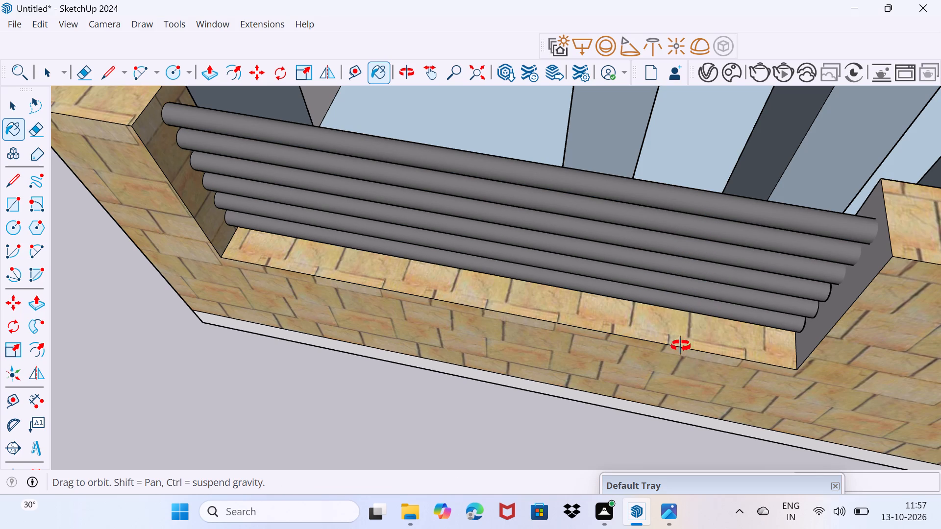
{"action": "middle_click_drag", "start_coordinate": [681, 346], "coordinate": [522, 343]}
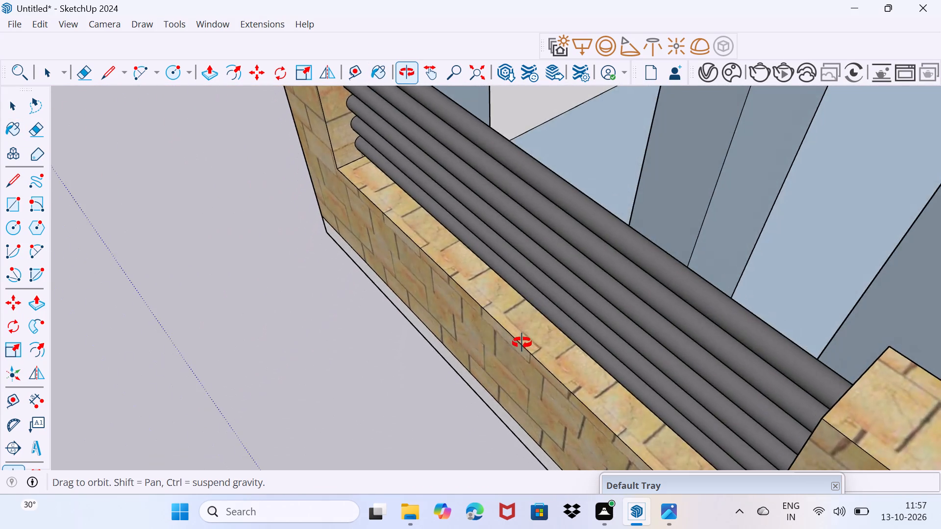
{"action": "middle_click_drag", "start_coordinate": [522, 343], "coordinate": [522, 343]}
{"action": "scroll", "coordinate": [522, 343], "scroll_direction": "down", "scroll_amount": 7}
{"action": "left_click_drag", "start_coordinate": [637, 486], "coordinate": [637, 485]}
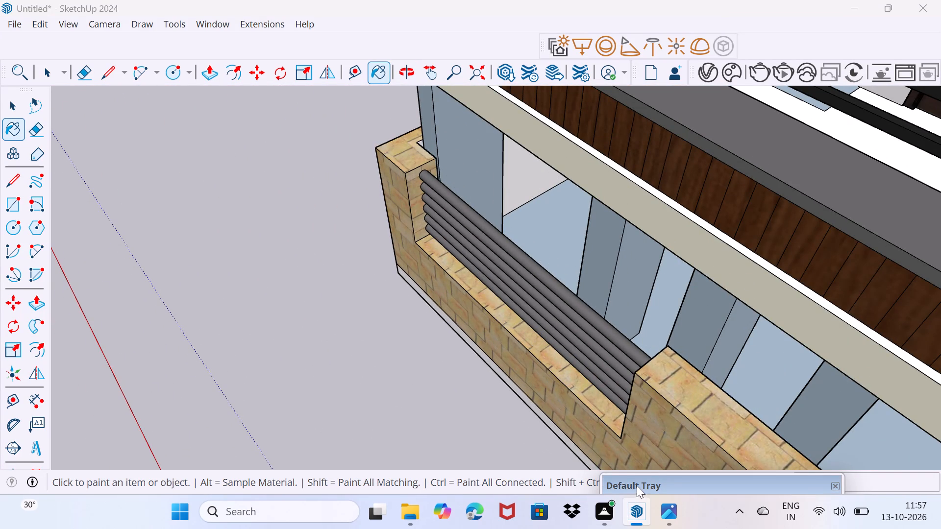
{"action": "left_click_drag", "start_coordinate": [637, 485], "coordinate": [661, 258]}
{"action": "scroll", "coordinate": [661, 291], "scroll_direction": "up", "scroll_amount": 3}
{"action": "scroll", "coordinate": [661, 291], "scroll_direction": "down", "scroll_amount": 5}
{"action": "scroll", "coordinate": [660, 291], "scroll_direction": "up", "scroll_amount": 4}
{"action": "scroll", "coordinate": [660, 291], "scroll_direction": "down", "scroll_amount": 2}
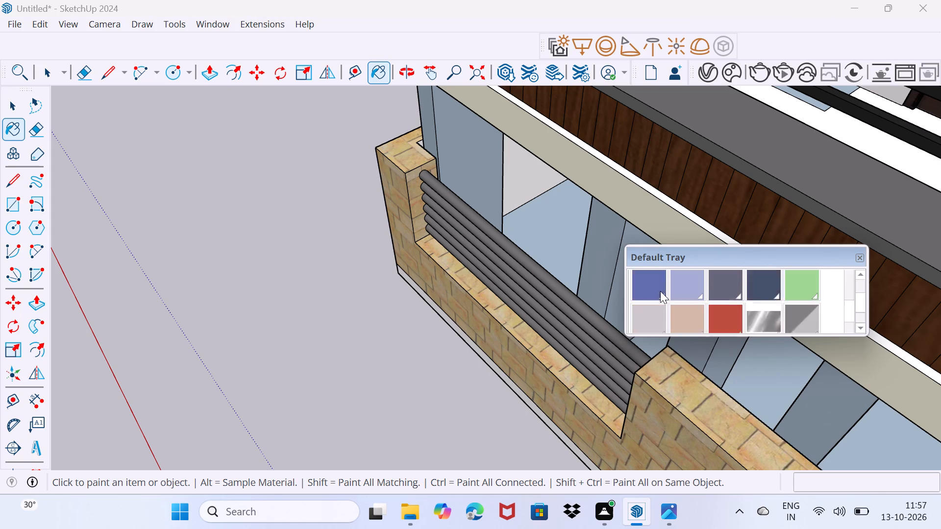
{"action": "scroll", "coordinate": [660, 291], "scroll_direction": "down", "scroll_amount": 1}
{"action": "scroll", "coordinate": [724, 311], "scroll_direction": "down", "scroll_amount": 3}
{"action": "scroll", "coordinate": [724, 311], "scroll_direction": "up", "scroll_amount": 1}
{"action": "left_click", "coordinate": [757, 294]}
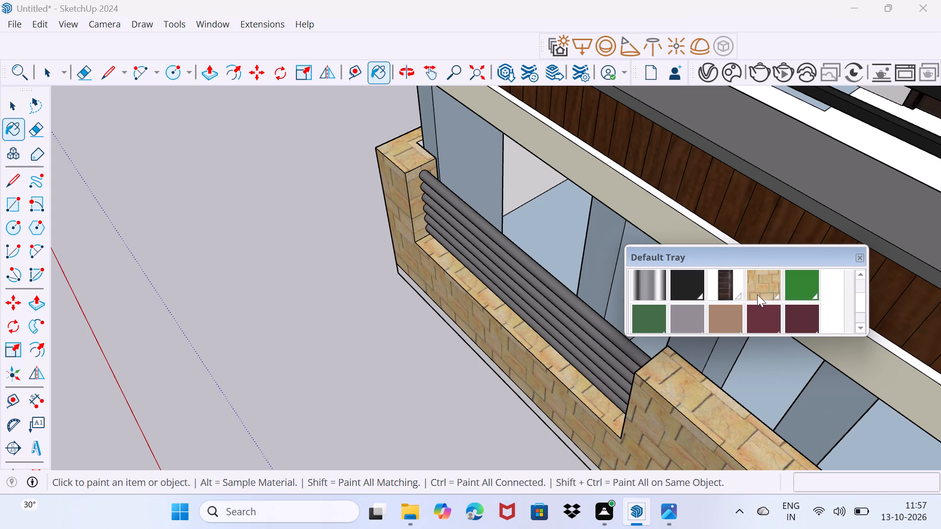
{"action": "scroll", "coordinate": [578, 275], "scroll_direction": "down", "scroll_amount": 3}
{"action": "left_click_drag", "start_coordinate": [706, 261], "coordinate": [648, 493]}
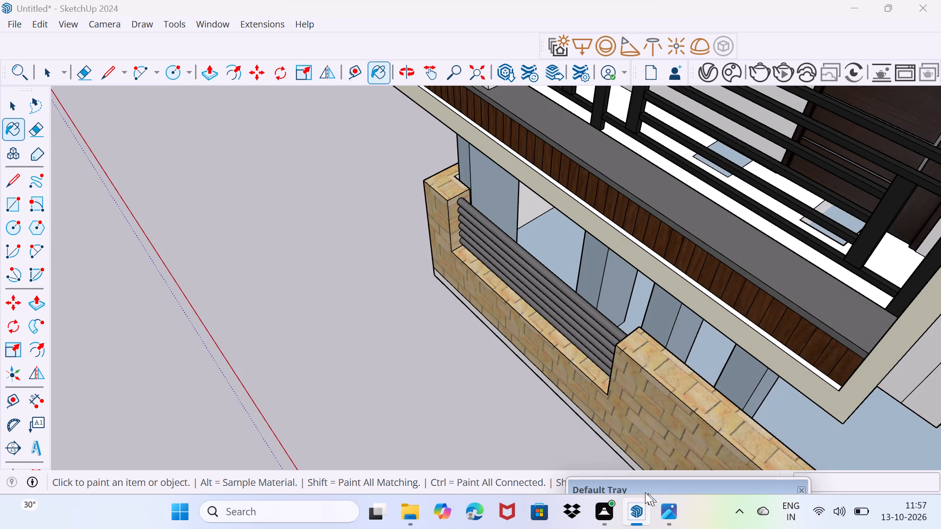
{"action": "scroll", "coordinate": [605, 382], "scroll_direction": "up", "scroll_amount": 3}
{"action": "middle_click_drag", "start_coordinate": [586, 387], "coordinate": [659, 280]}
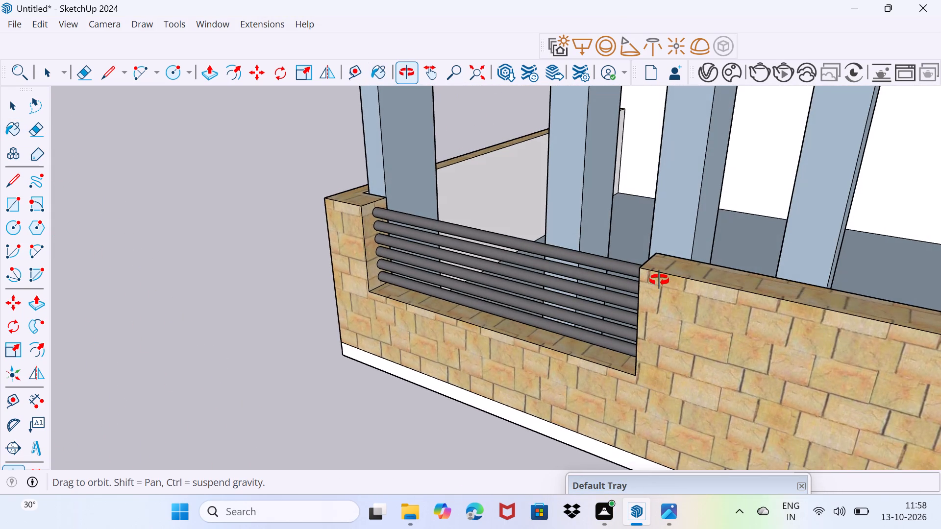
{"action": "middle_click_drag", "start_coordinate": [659, 280], "coordinate": [679, 497]}
{"action": "middle_click_drag", "start_coordinate": [570, 433], "coordinate": [638, 374]}
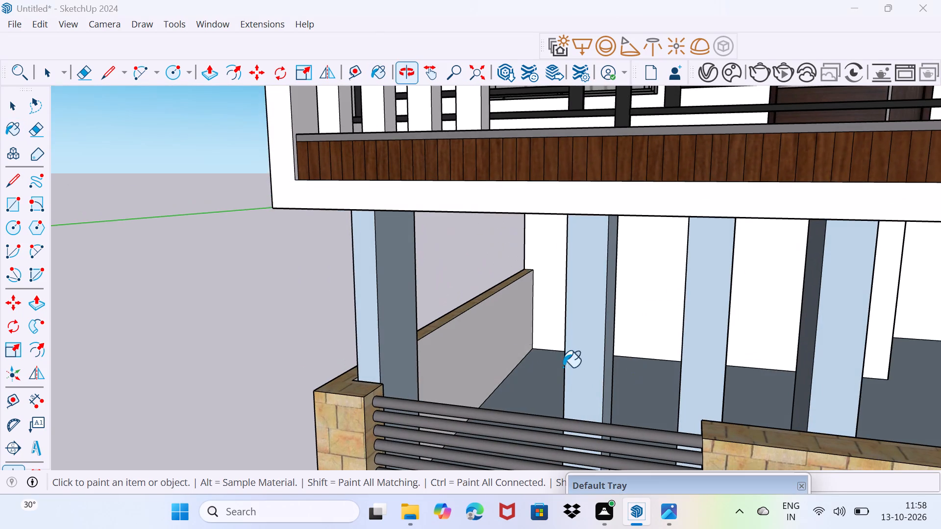
{"action": "left_click", "coordinate": [492, 358]}
Paint all four faces of the ground-level corner column with the tan stone-block tile.
{"action": "left_click", "coordinate": [383, 356]}
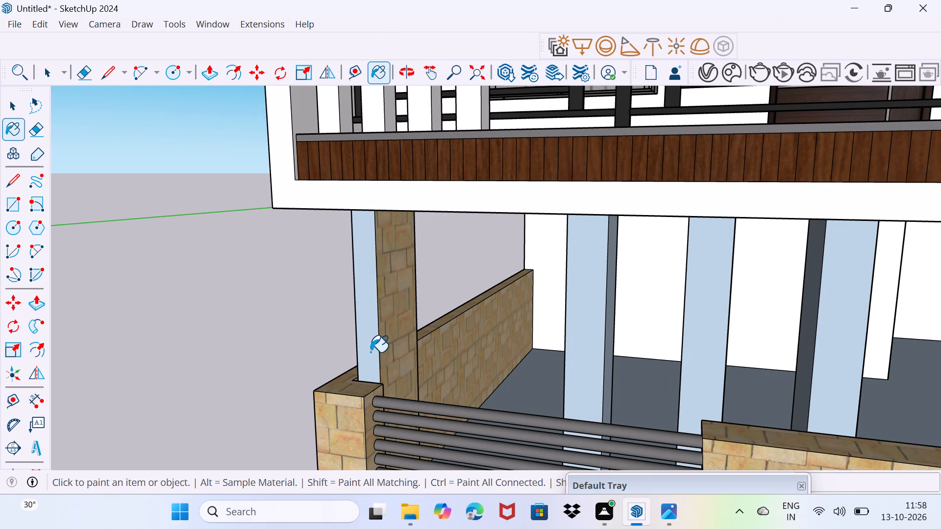
{"action": "left_click", "coordinate": [367, 350]}
{"action": "middle_click_drag", "start_coordinate": [374, 390], "coordinate": [662, 354]}
{"action": "left_click", "coordinate": [264, 393]}
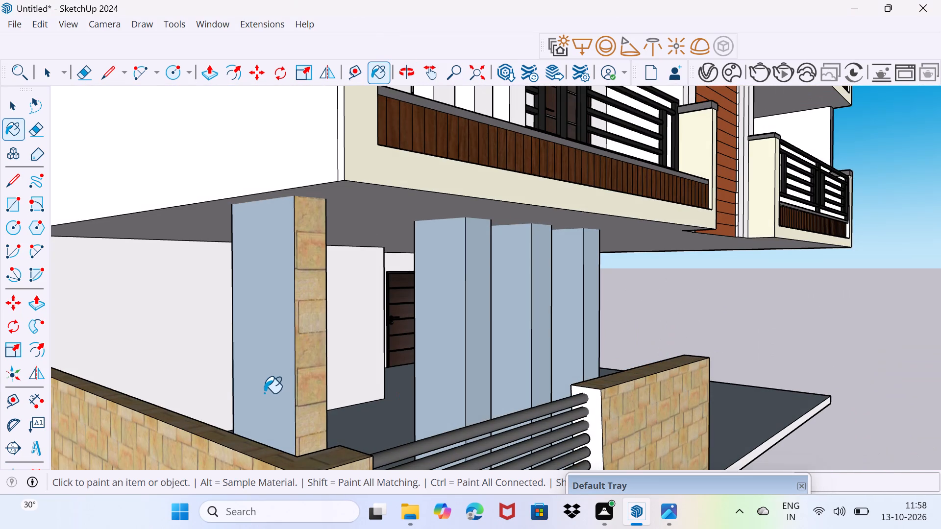
{"action": "middle_click_drag", "start_coordinate": [258, 387], "coordinate": [560, 381]}
{"action": "left_click", "coordinate": [583, 374]}
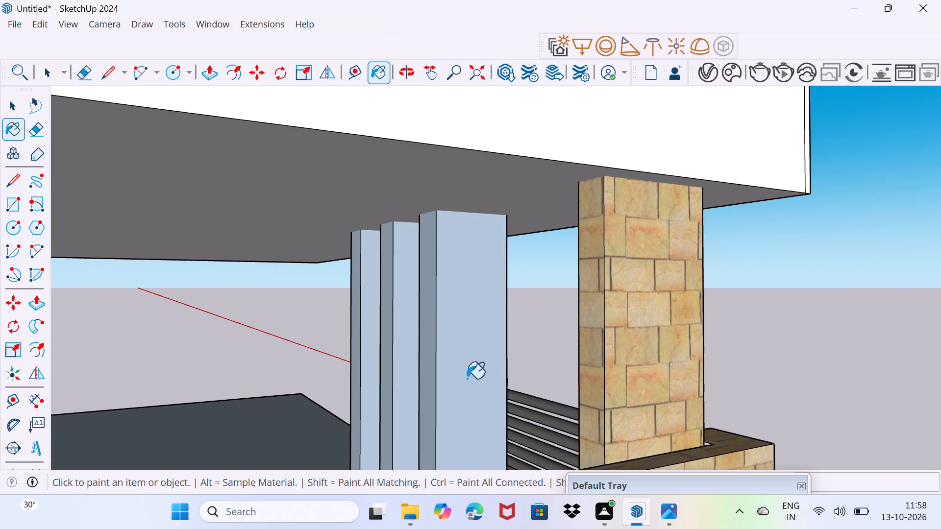
Paint the outer side faces and rear faces of the other three ground-level columns with the same stone-block tile.
{"action": "left_click", "coordinate": [458, 377]}
{"action": "left_click", "coordinate": [408, 371]}
{"action": "left_click", "coordinate": [371, 363]}
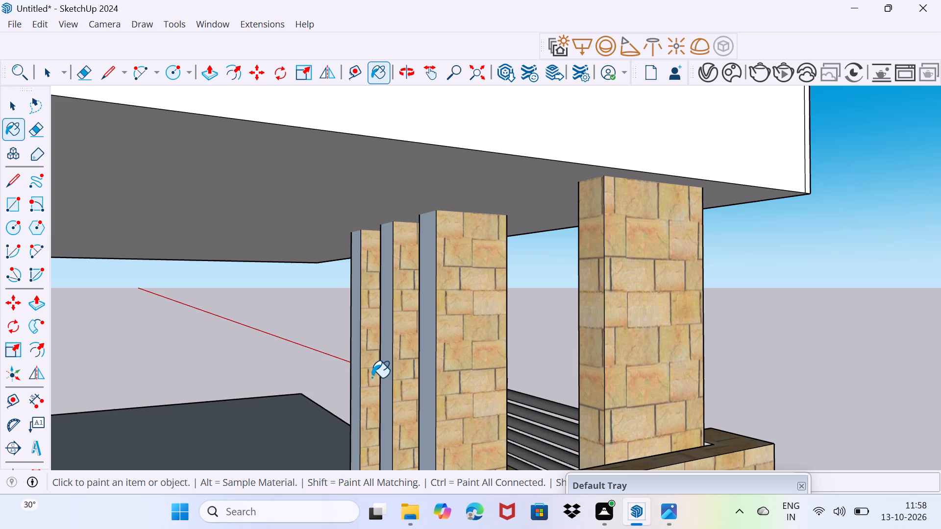
{"action": "left_click", "coordinate": [381, 381]}
{"action": "left_click", "coordinate": [352, 377]}
{"action": "left_click", "coordinate": [382, 389]}
{"action": "scroll", "coordinate": [386, 396], "scroll_direction": "up", "scroll_amount": 3}
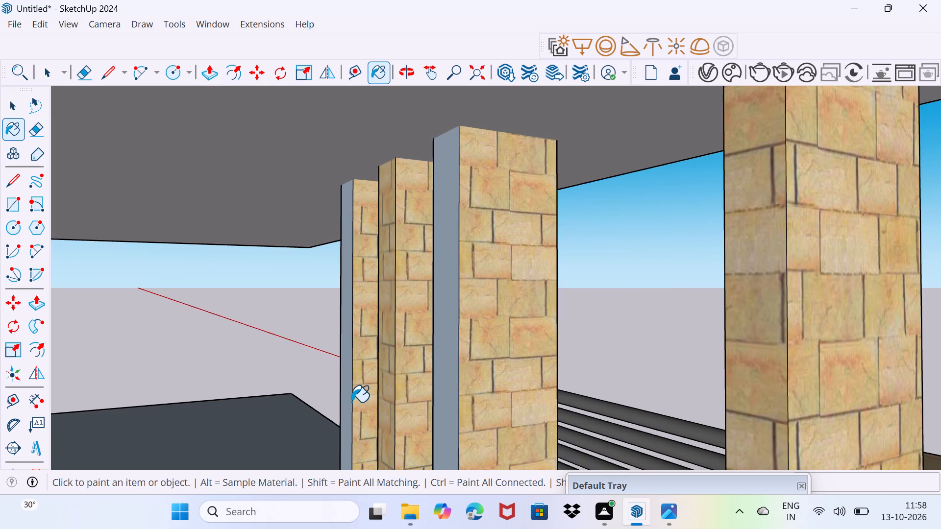
{"action": "left_click", "coordinate": [347, 402]}
{"action": "scroll", "coordinate": [367, 408], "scroll_direction": "down", "scroll_amount": 9}
{"action": "scroll", "coordinate": [389, 416], "scroll_direction": "up", "scroll_amount": 3}
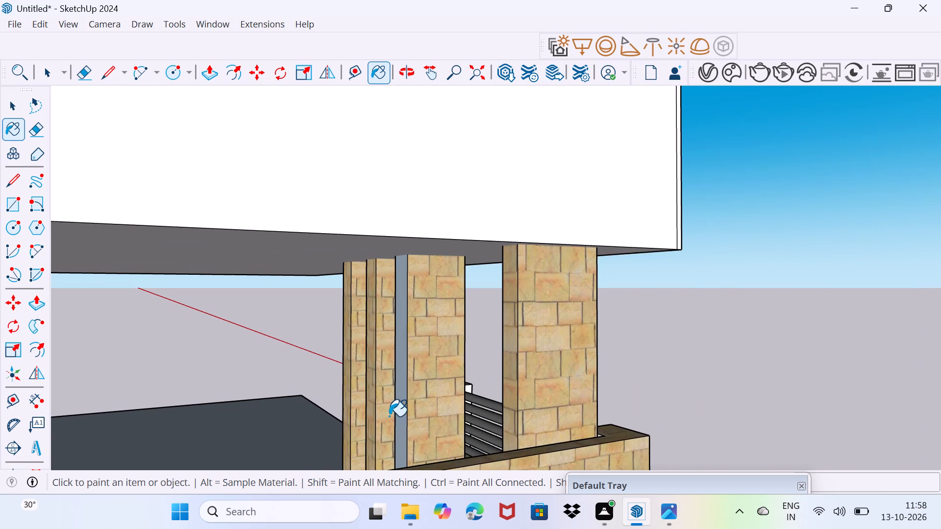
{"action": "left_click", "coordinate": [403, 409]}
Paint the street-facing front faces of those three columns with the stone-block tile and leave the Paint Bucket.
{"action": "middle_click_drag", "start_coordinate": [423, 408], "coordinate": [198, 424]}
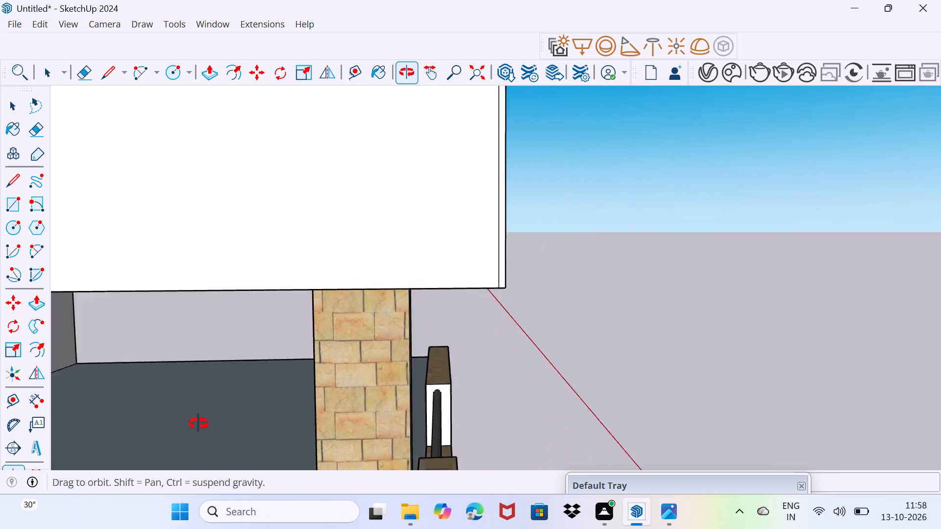
{"action": "middle_click_drag", "start_coordinate": [198, 424], "coordinate": [101, 433]}
{"action": "scroll", "coordinate": [327, 378], "scroll_direction": "up", "scroll_amount": 2}
{"action": "left_click", "coordinate": [358, 361]}
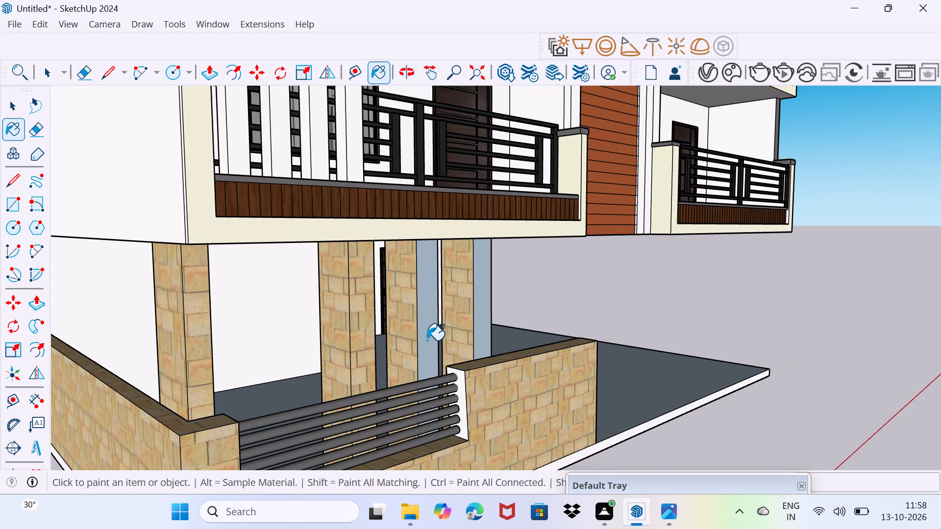
{"action": "left_click", "coordinate": [427, 340]}
{"action": "left_click", "coordinate": [479, 328]}
{"action": "middle_click_drag", "start_coordinate": [499, 324], "coordinate": [285, 360]}
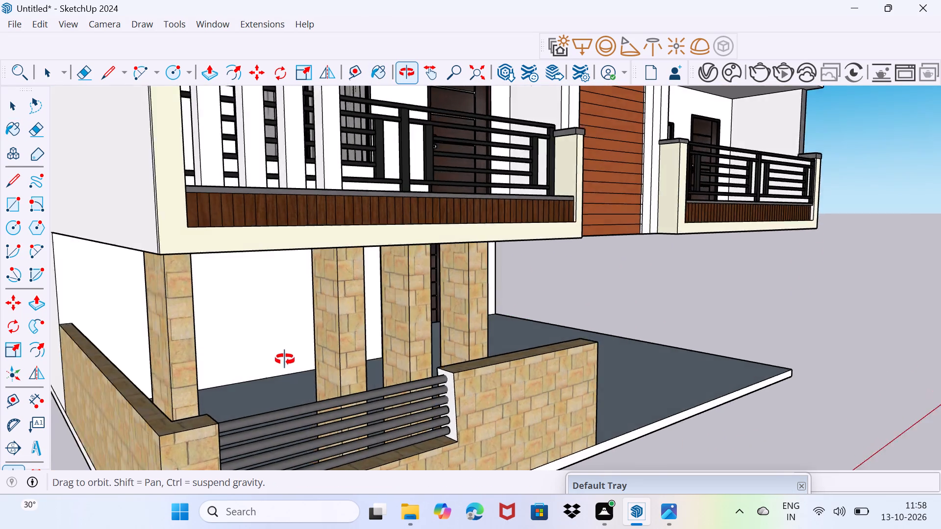
{"action": "middle_click_drag", "start_coordinate": [285, 360], "coordinate": [381, 358]}
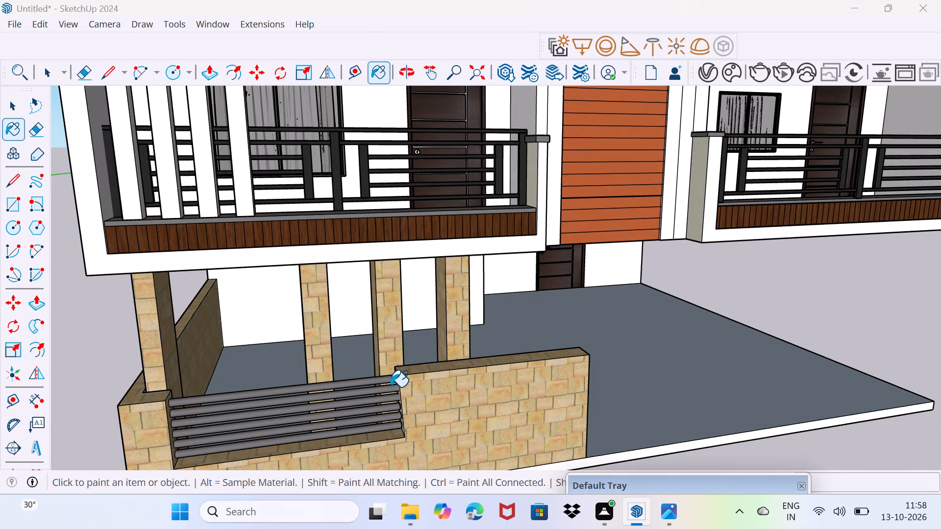
{"action": "key", "text": "space"}
{"action": "scroll", "coordinate": [406, 433], "scroll_direction": "down", "scroll_amount": 4}
{"action": "middle_click_drag", "start_coordinate": [464, 411], "coordinate": [321, 403]}
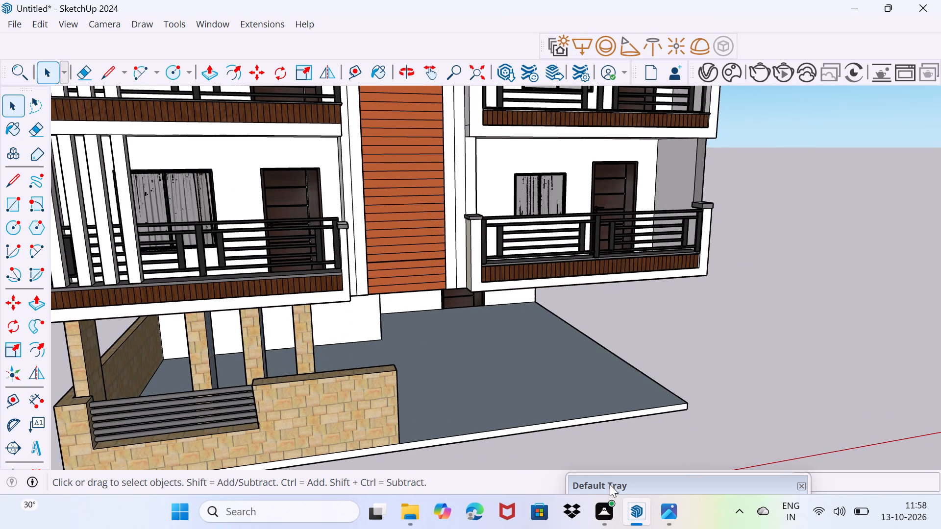
Paint the front faces of the four vertical balcony slats with the tan-brown colour from the materials list.
{"action": "left_click_drag", "start_coordinate": [610, 484], "coordinate": [625, 252]}
{"action": "scroll", "coordinate": [652, 290], "scroll_direction": "up", "scroll_amount": 2}
{"action": "scroll", "coordinate": [652, 290], "scroll_direction": "down", "scroll_amount": 2}
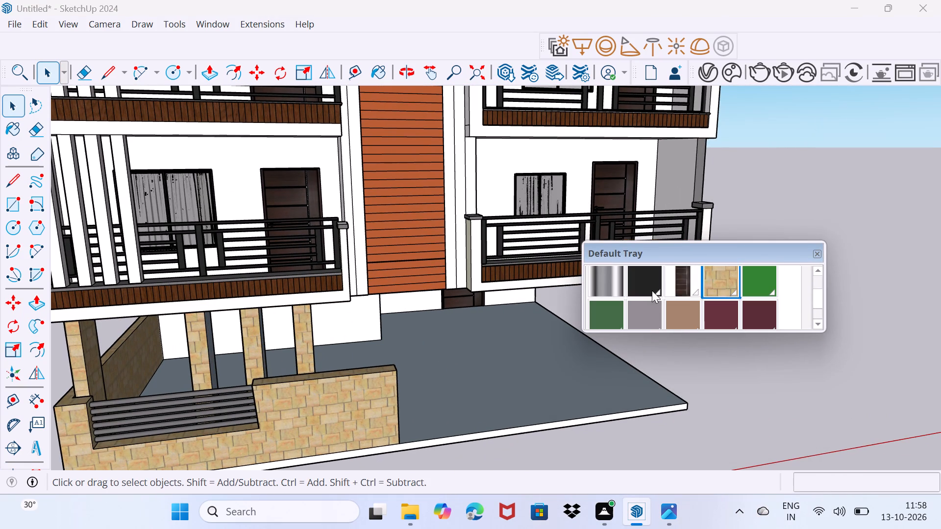
{"action": "scroll", "coordinate": [652, 290], "scroll_direction": "down", "scroll_amount": 1}
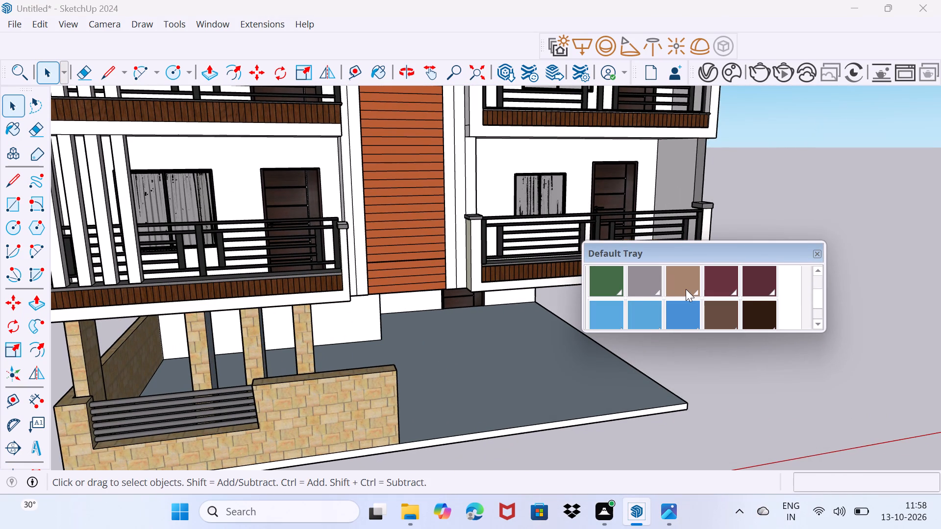
{"action": "left_click", "coordinate": [686, 289]}
{"action": "middle_click_drag", "start_coordinate": [115, 248], "coordinate": [223, 295]}
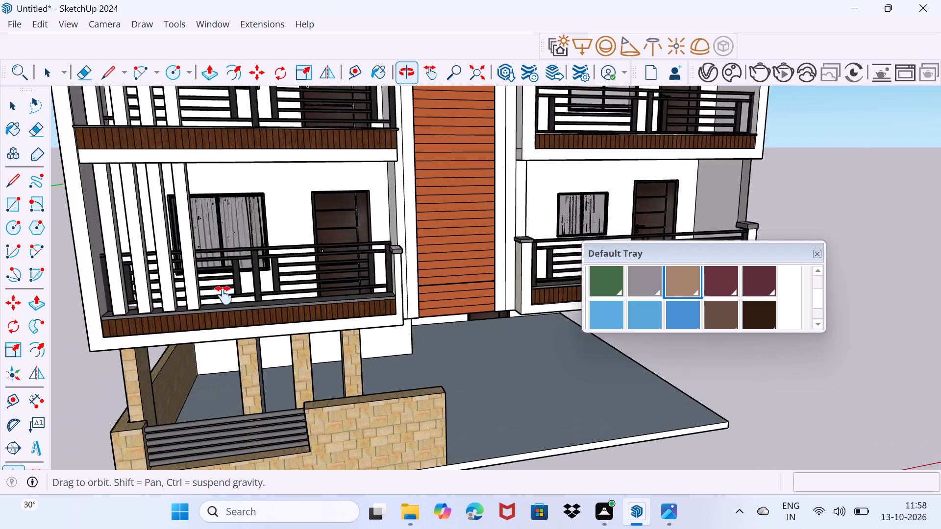
{"action": "middle_click_drag", "start_coordinate": [223, 295], "coordinate": [285, 330]}
{"action": "scroll", "coordinate": [284, 330], "scroll_direction": "up", "scroll_amount": 3}
{"action": "left_click", "coordinate": [306, 330]}
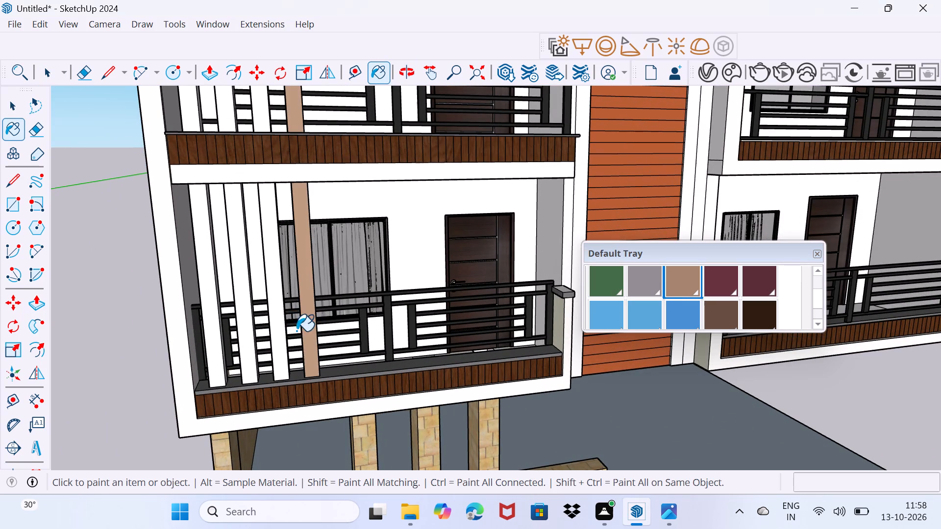
{"action": "left_click", "coordinate": [272, 329]}
{"action": "left_click", "coordinate": [240, 325]}
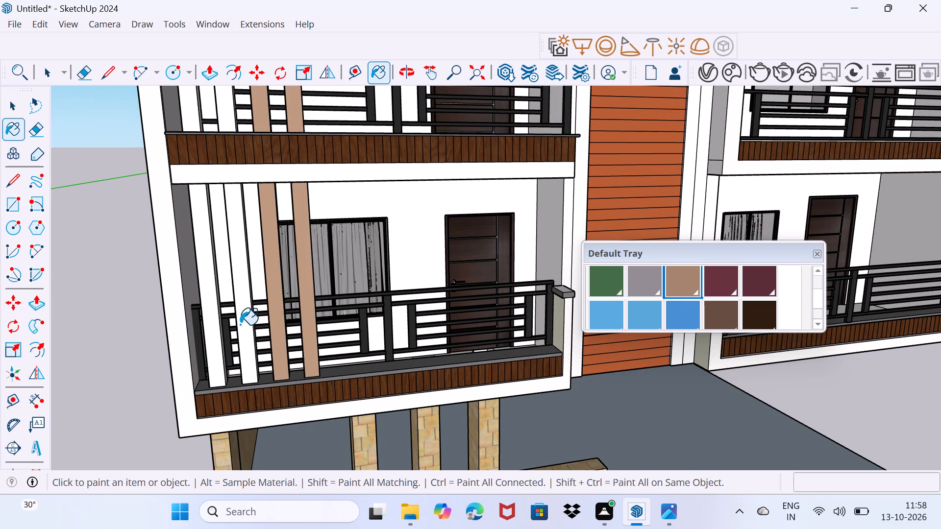
{"action": "left_click", "coordinate": [204, 320]}
Paint the door-facing side faces of the four vertical balcony slats in the same tan-brown.
{"action": "scroll", "coordinate": [207, 327], "scroll_direction": "up", "scroll_amount": 3}
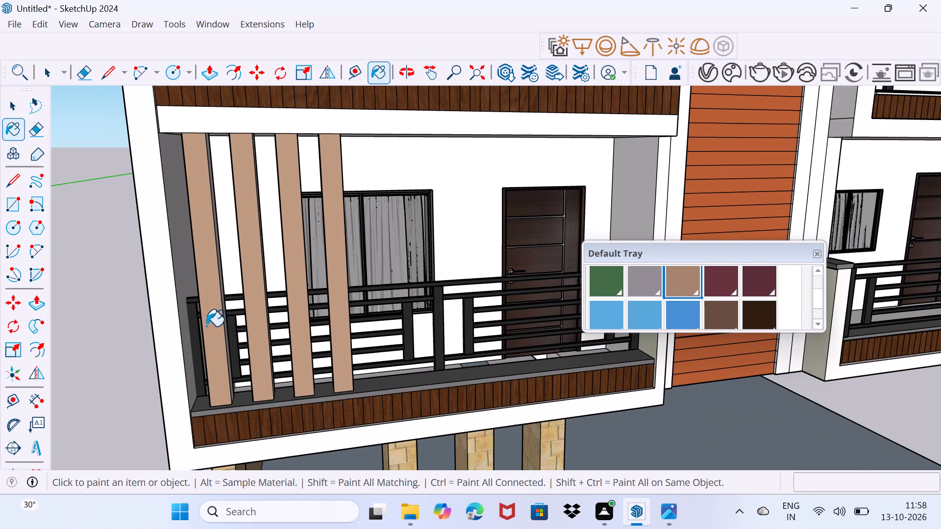
{"action": "middle_click_drag", "start_coordinate": [206, 326], "coordinate": [103, 352]}
{"action": "scroll", "coordinate": [252, 370], "scroll_direction": "up", "scroll_amount": 4}
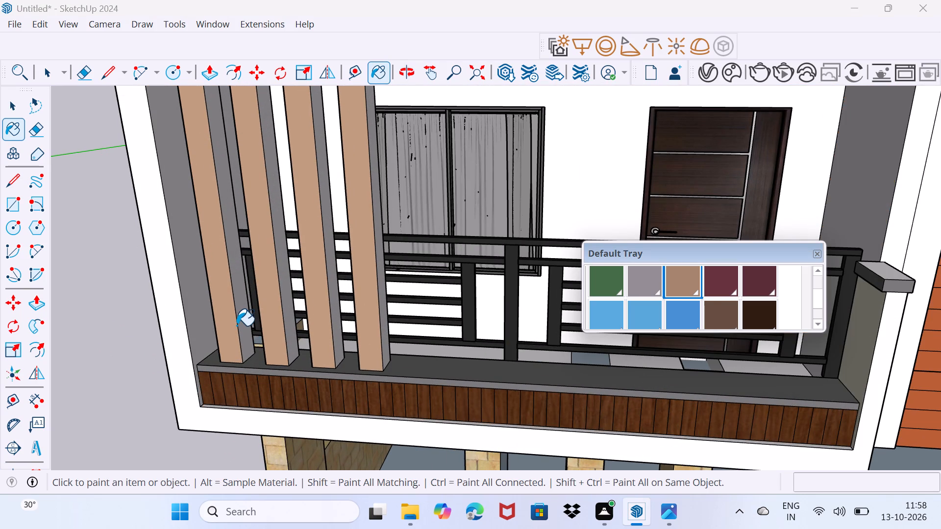
{"action": "left_click", "coordinate": [237, 326]}
{"action": "left_click", "coordinate": [246, 325]}
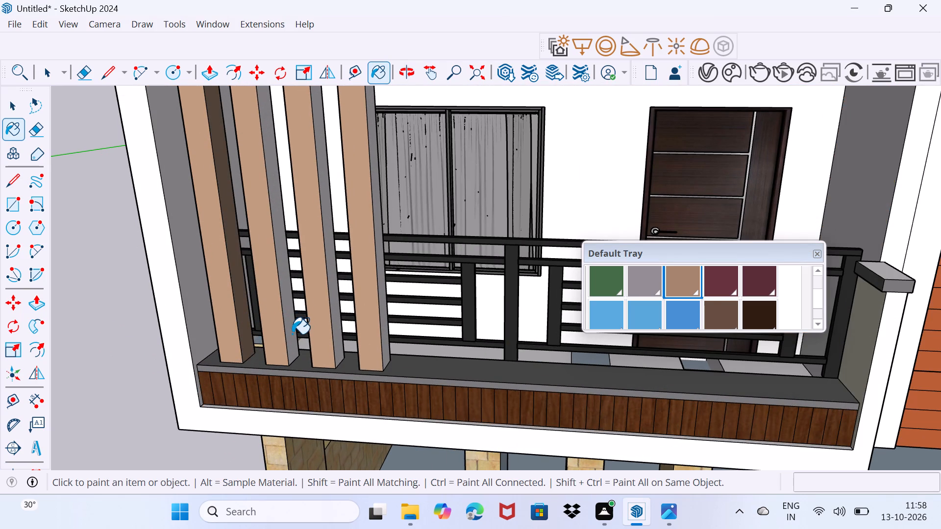
{"action": "left_click", "coordinate": [292, 334]}
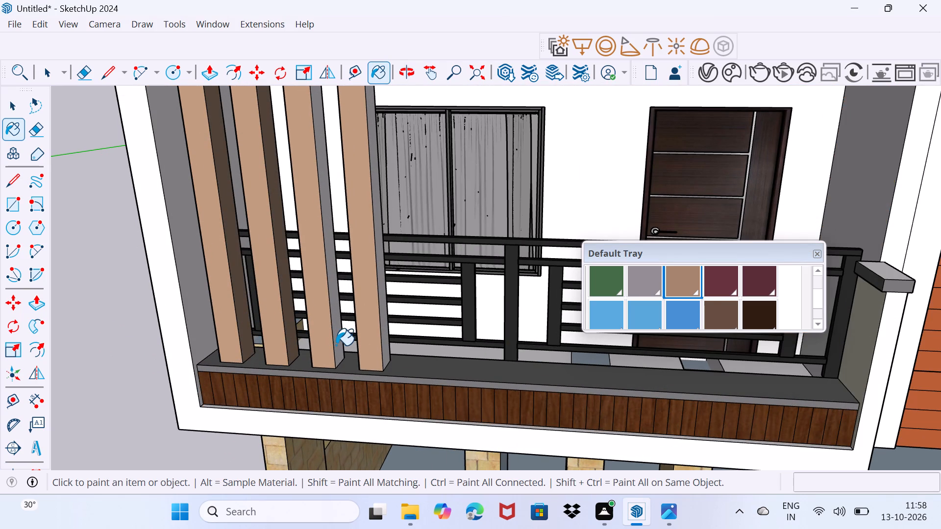
{"action": "left_click", "coordinate": [336, 345]}
{"action": "scroll", "coordinate": [374, 355], "scroll_direction": "up", "scroll_amount": 3}
{"action": "middle_click_drag", "start_coordinate": [373, 355], "coordinate": [302, 366]}
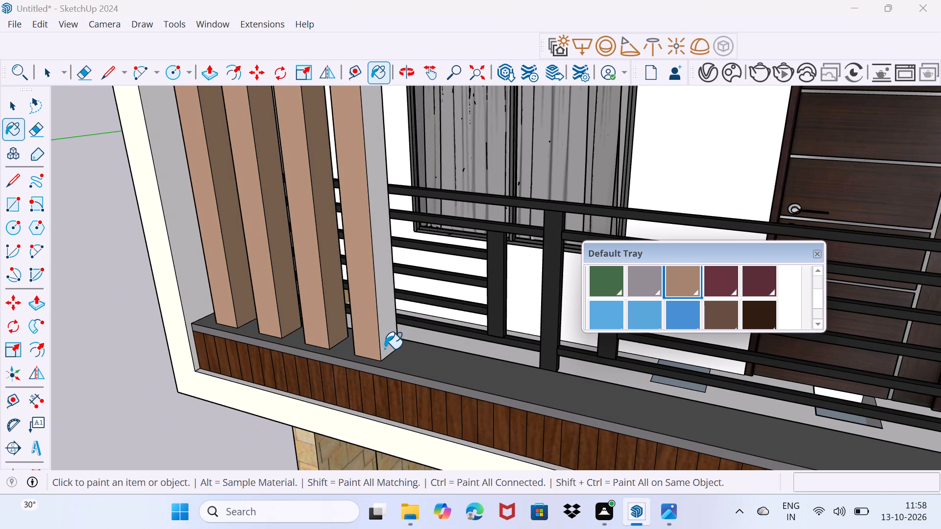
{"action": "left_click", "coordinate": [385, 348]}
Paint the opposite side faces of the three slats nearest the door in tan-brown.
{"action": "middle_click_drag", "start_coordinate": [249, 361], "coordinate": [598, 350]}
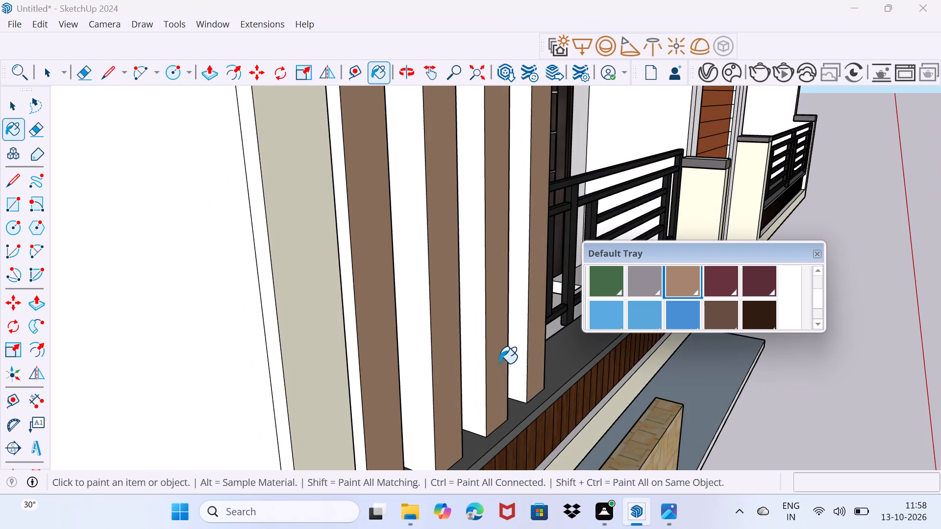
{"action": "left_click", "coordinate": [521, 364]}
{"action": "left_click", "coordinate": [473, 374]}
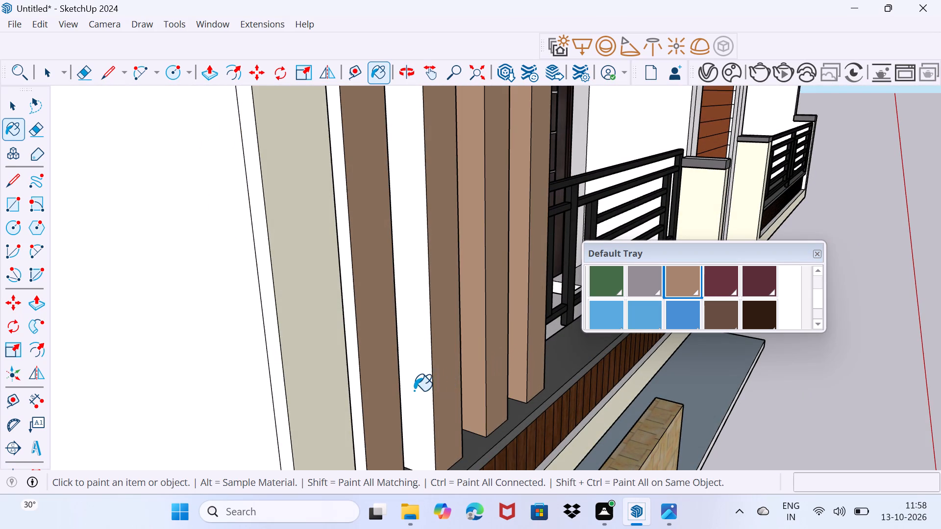
{"action": "left_click", "coordinate": [414, 391]}
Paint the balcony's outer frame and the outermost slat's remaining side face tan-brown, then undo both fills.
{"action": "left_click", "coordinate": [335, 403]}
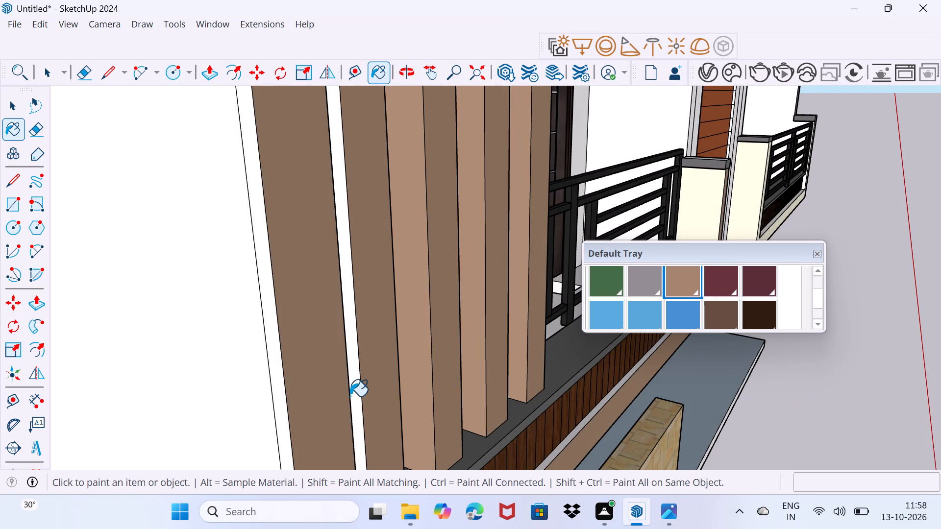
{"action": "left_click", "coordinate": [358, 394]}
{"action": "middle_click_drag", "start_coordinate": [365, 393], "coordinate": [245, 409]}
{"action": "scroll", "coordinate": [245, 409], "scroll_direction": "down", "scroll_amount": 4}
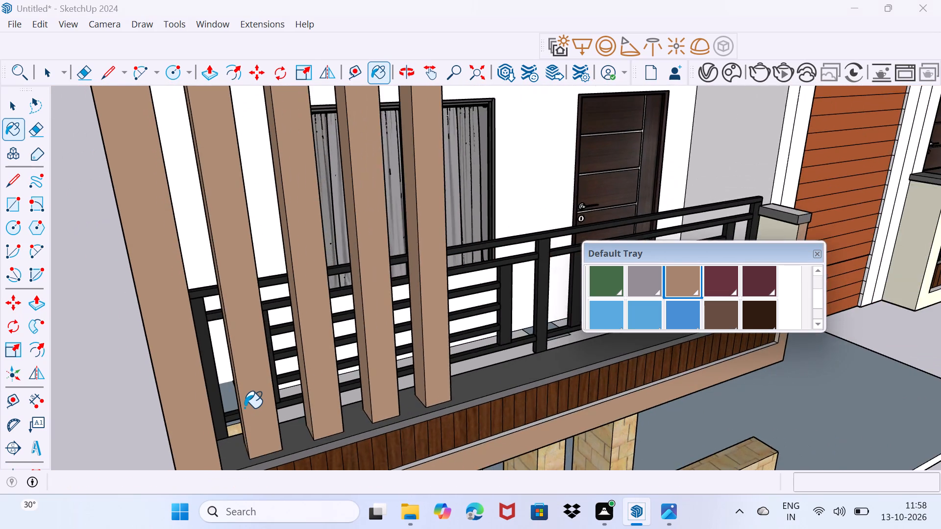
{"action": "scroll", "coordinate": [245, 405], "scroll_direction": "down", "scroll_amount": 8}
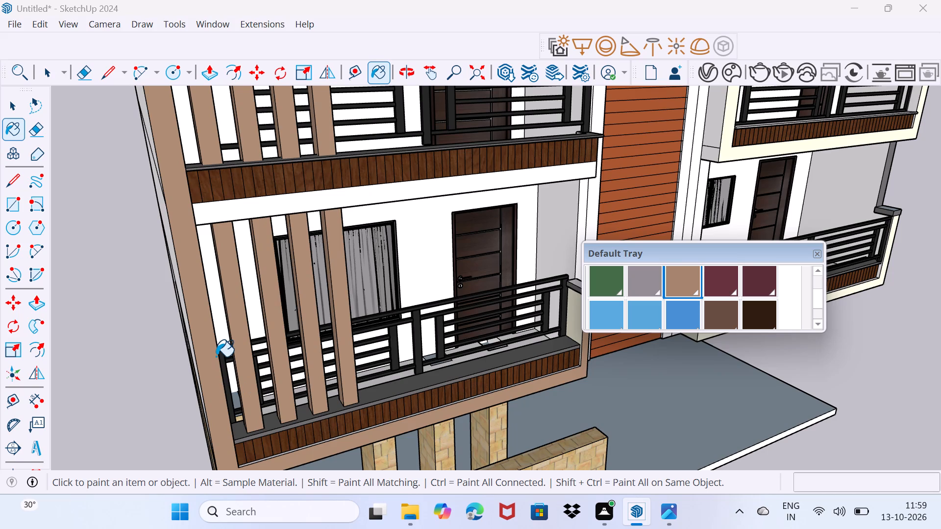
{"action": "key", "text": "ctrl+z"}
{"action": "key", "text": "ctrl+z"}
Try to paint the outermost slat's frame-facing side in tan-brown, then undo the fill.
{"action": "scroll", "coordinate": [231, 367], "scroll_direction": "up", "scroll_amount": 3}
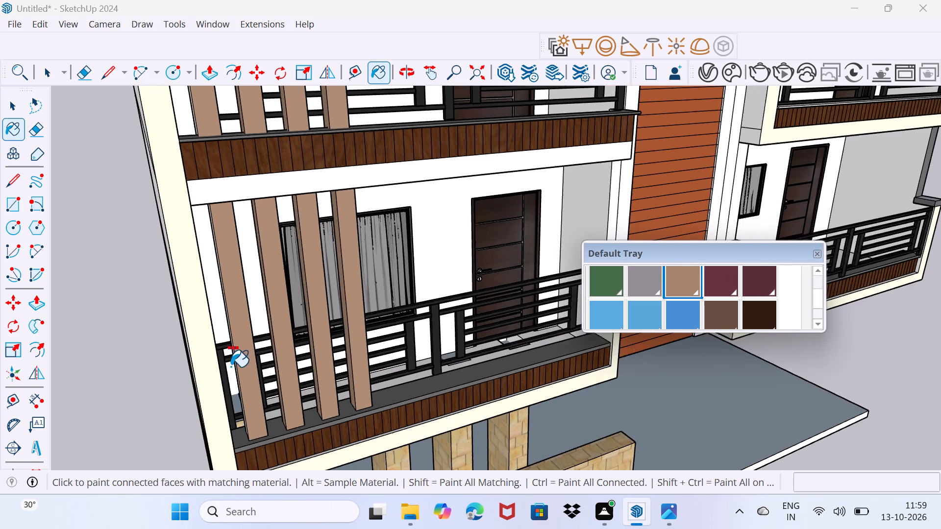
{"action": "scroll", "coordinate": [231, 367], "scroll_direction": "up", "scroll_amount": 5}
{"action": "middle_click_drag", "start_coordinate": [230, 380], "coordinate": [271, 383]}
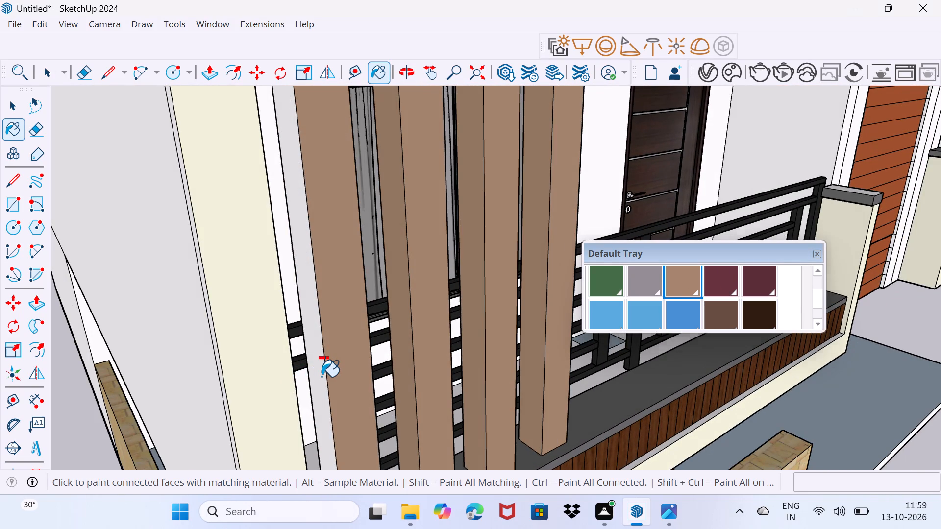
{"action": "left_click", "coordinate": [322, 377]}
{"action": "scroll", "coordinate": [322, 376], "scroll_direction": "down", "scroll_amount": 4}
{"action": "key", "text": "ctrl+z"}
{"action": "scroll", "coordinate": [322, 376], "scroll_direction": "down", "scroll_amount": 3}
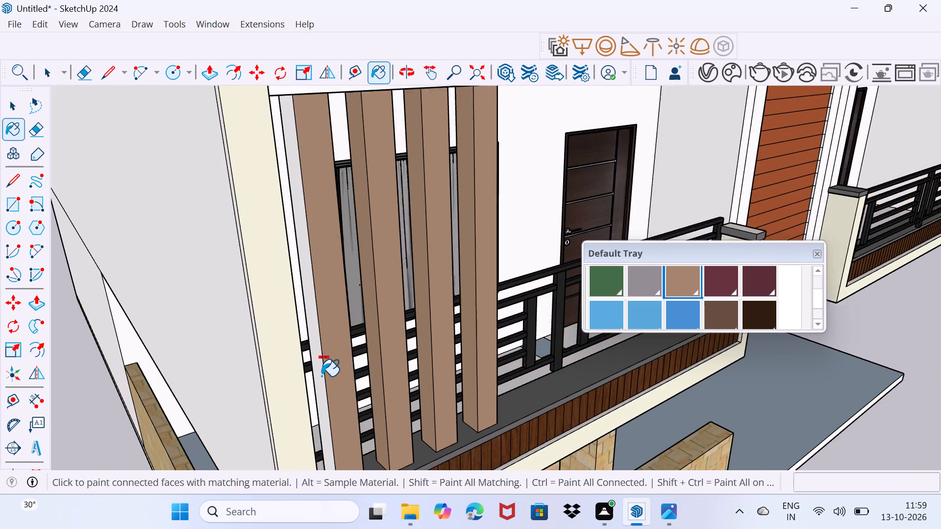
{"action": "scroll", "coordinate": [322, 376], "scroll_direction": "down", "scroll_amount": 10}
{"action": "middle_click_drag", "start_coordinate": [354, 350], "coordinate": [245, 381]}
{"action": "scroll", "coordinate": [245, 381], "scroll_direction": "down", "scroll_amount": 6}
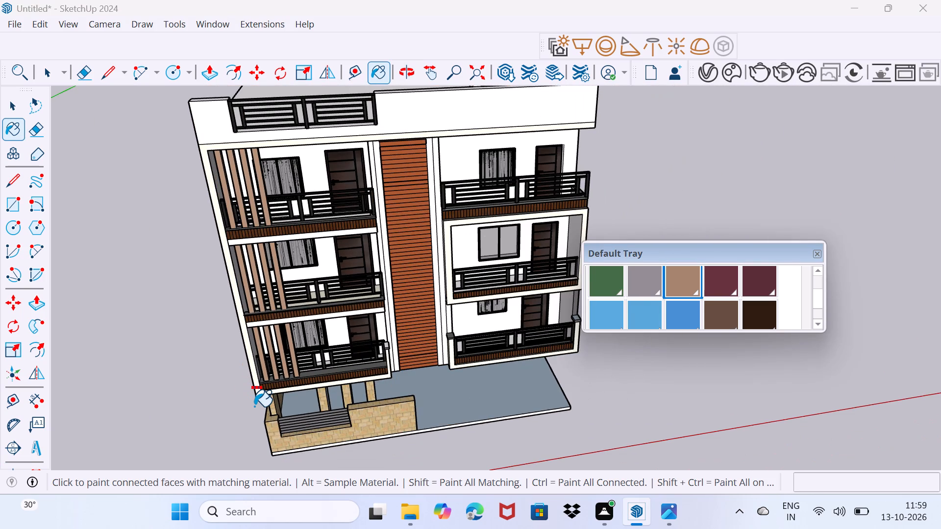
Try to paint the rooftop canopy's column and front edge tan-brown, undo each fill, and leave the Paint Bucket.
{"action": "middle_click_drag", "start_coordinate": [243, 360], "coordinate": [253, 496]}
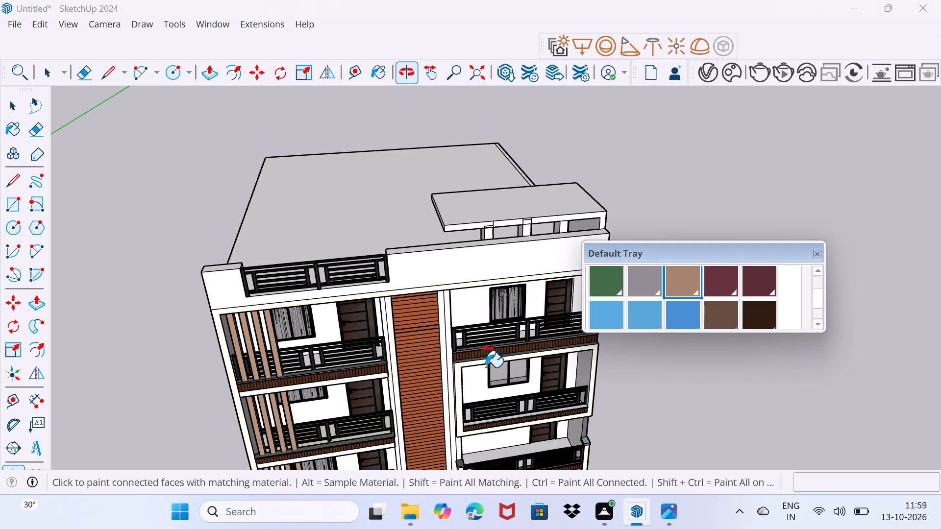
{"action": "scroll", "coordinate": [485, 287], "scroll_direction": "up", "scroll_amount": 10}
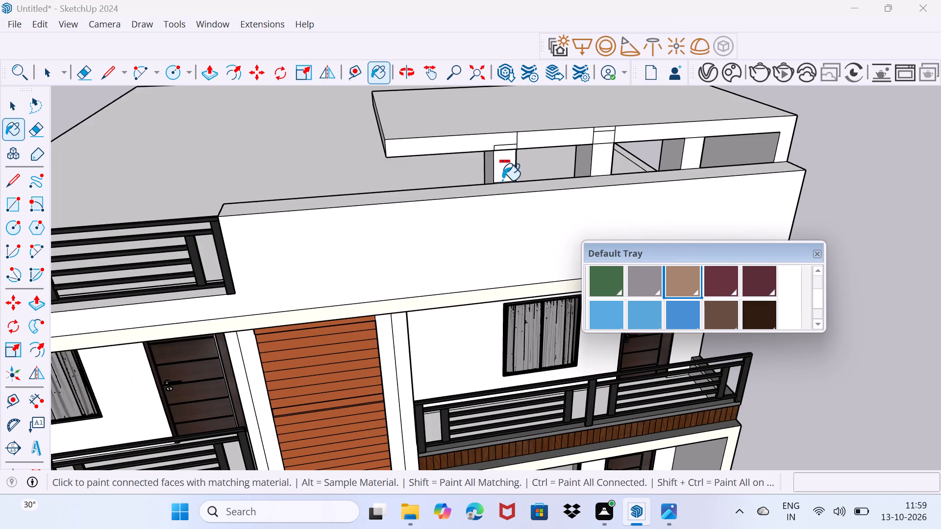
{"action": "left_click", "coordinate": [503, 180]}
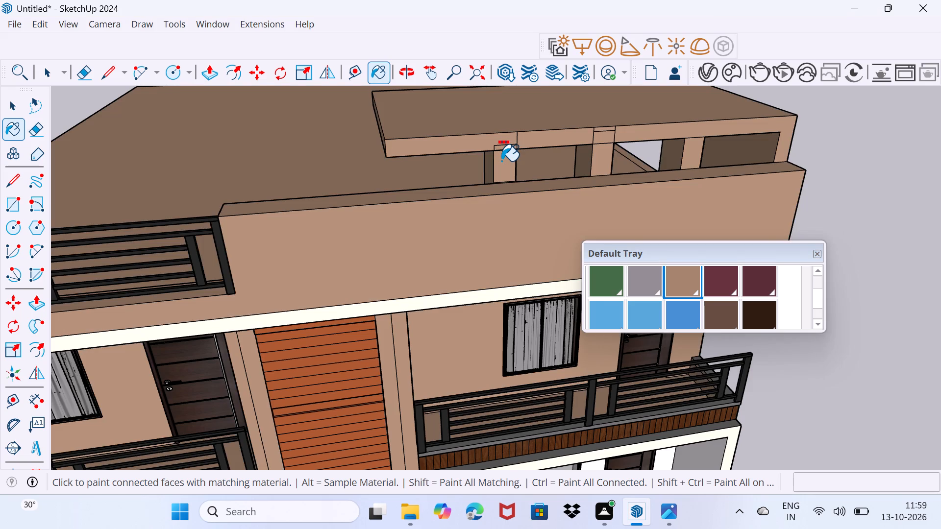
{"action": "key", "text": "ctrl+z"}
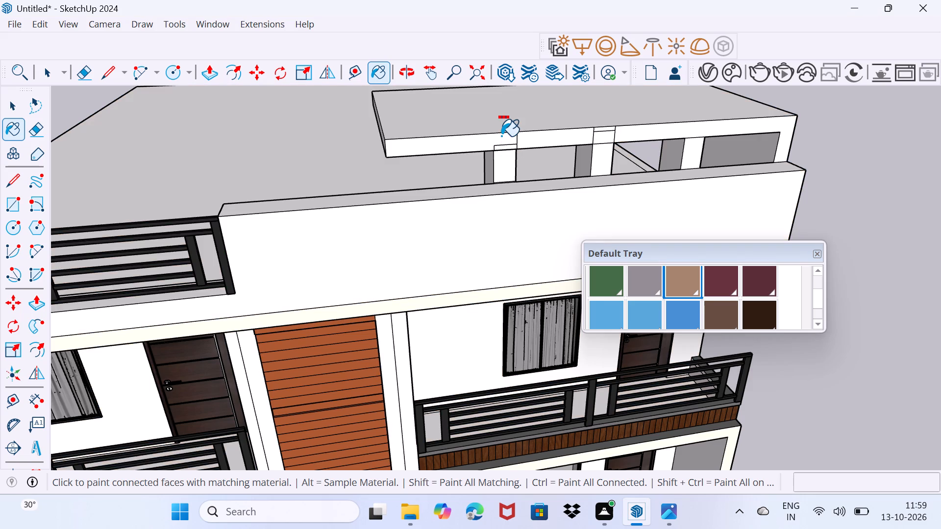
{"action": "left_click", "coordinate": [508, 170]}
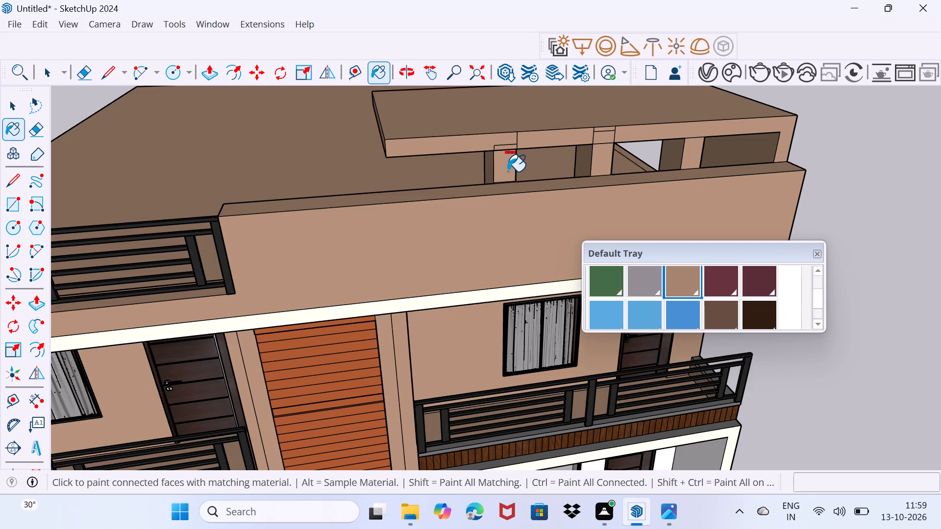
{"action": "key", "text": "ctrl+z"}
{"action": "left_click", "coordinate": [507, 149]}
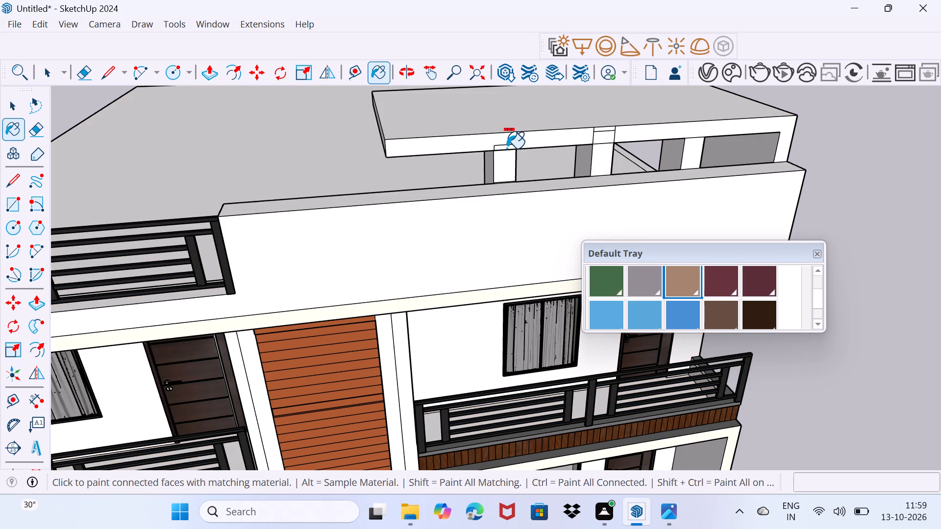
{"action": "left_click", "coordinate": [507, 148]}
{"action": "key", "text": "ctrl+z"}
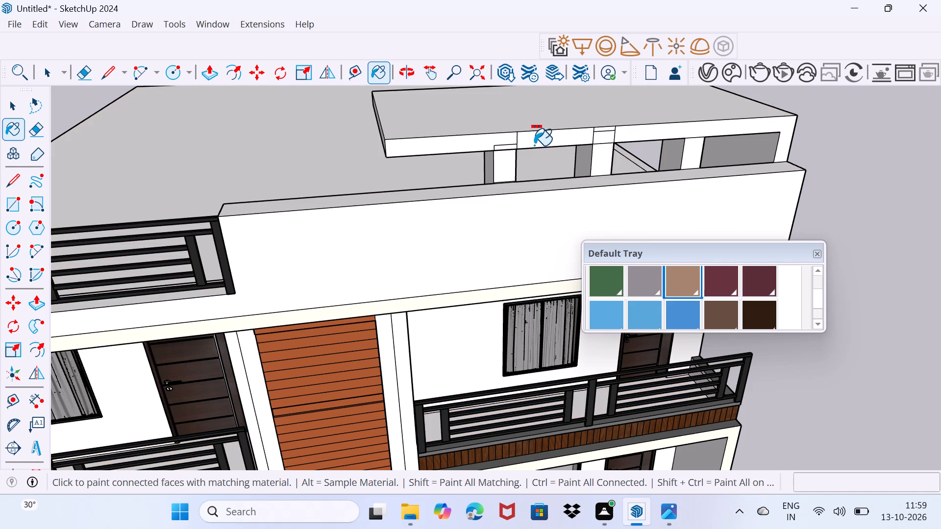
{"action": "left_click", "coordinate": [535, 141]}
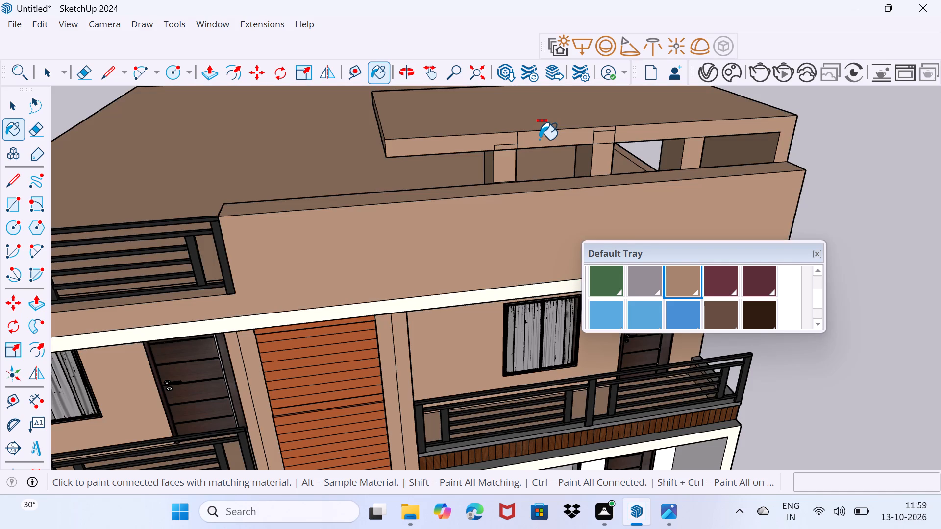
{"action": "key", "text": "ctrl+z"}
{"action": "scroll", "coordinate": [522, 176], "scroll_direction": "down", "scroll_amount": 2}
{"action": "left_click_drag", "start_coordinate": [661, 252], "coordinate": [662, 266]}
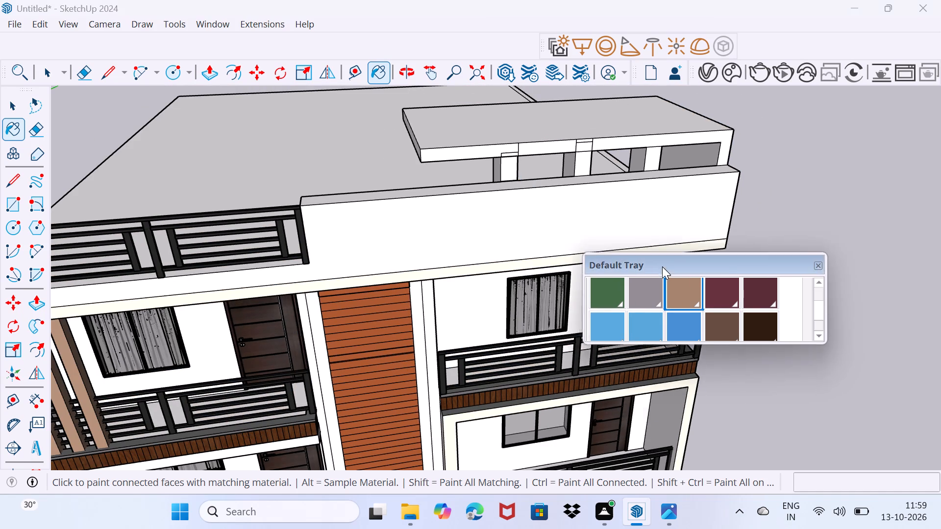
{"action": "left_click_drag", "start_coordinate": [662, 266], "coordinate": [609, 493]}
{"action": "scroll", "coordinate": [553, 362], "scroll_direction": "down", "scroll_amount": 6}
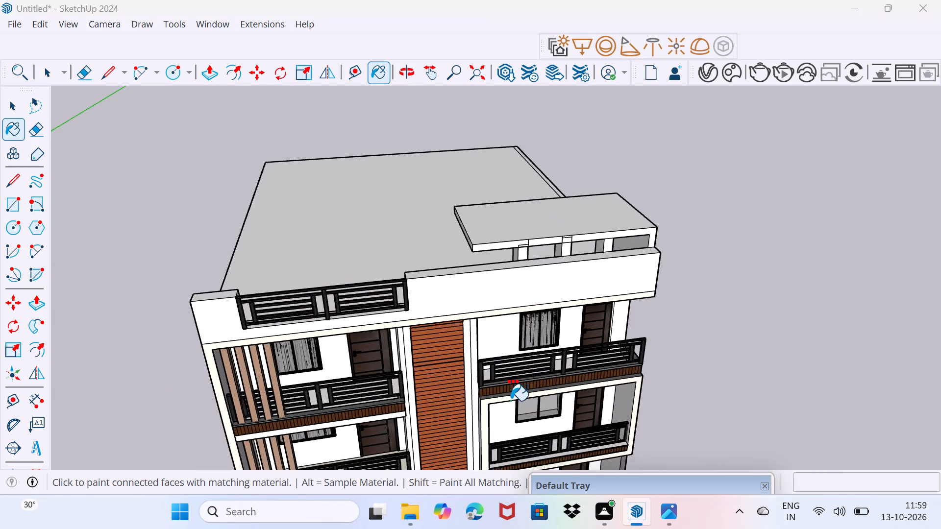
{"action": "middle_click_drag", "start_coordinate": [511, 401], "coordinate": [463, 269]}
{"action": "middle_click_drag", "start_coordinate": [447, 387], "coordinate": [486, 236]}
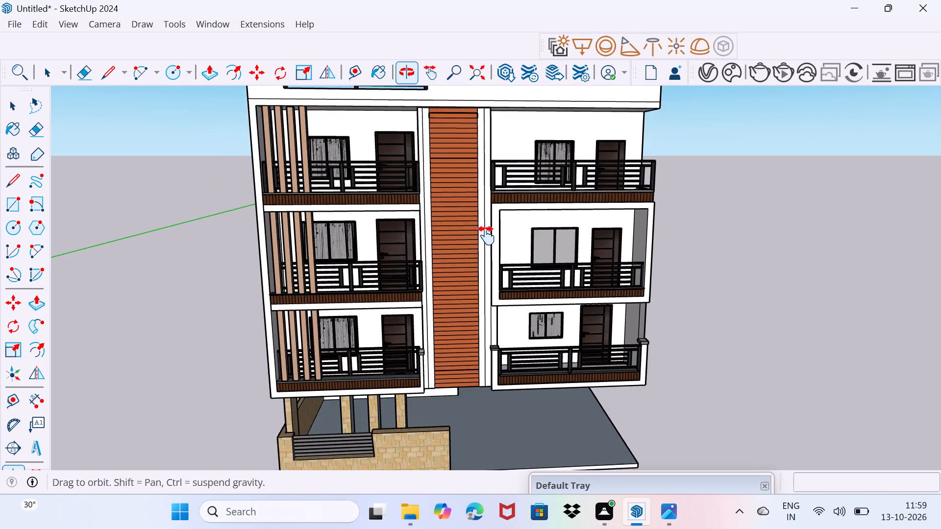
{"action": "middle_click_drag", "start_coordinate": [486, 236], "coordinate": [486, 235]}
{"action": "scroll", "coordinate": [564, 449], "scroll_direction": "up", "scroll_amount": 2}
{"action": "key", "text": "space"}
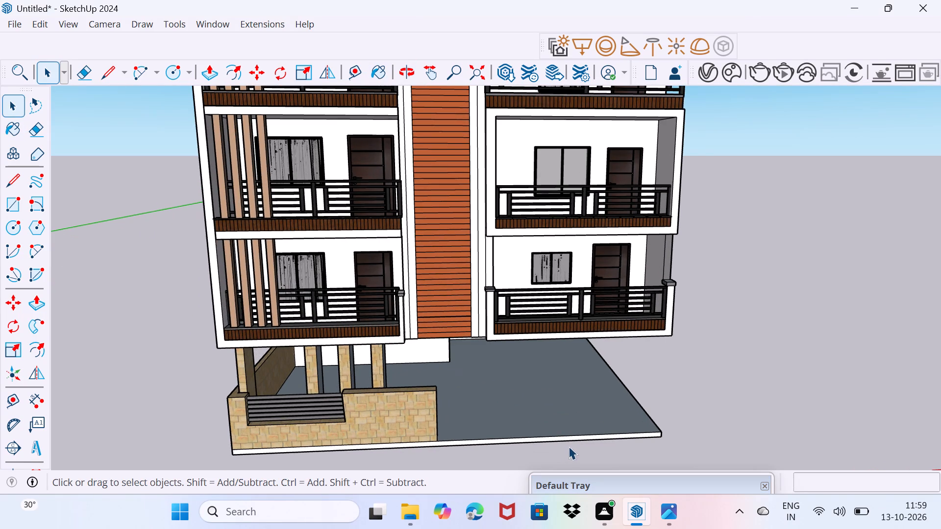
Open 3D Warehouse.
{"action": "middle_click_drag", "start_coordinate": [569, 445], "coordinate": [505, 453]}
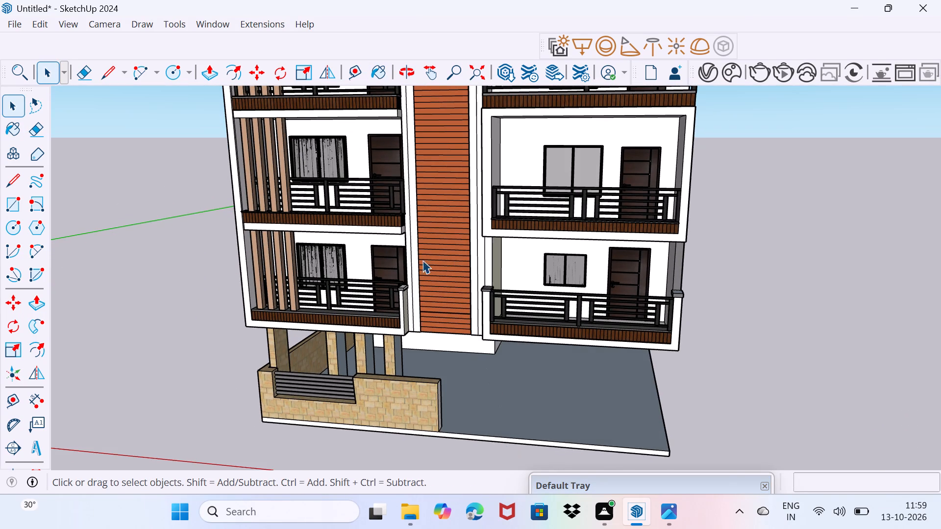
{"action": "left_click", "coordinate": [200, 18]}
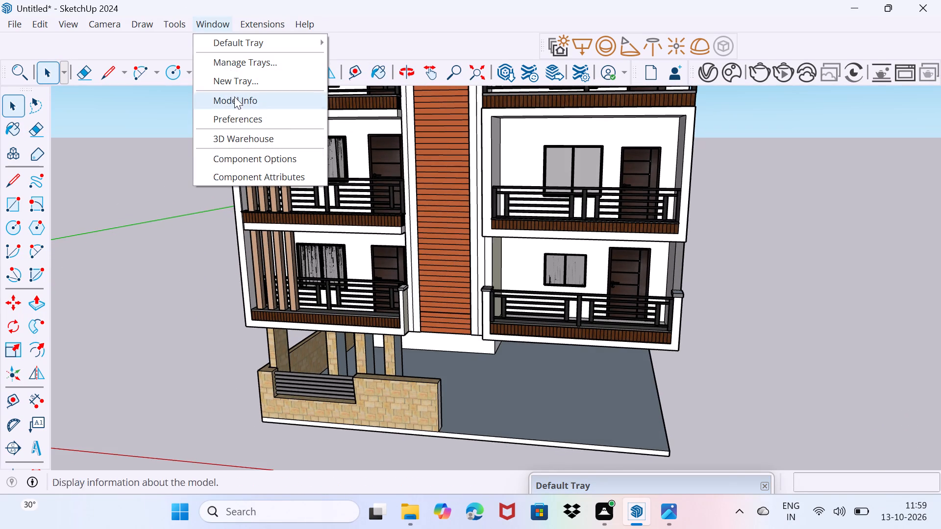
{"action": "left_click", "coordinate": [244, 136]}
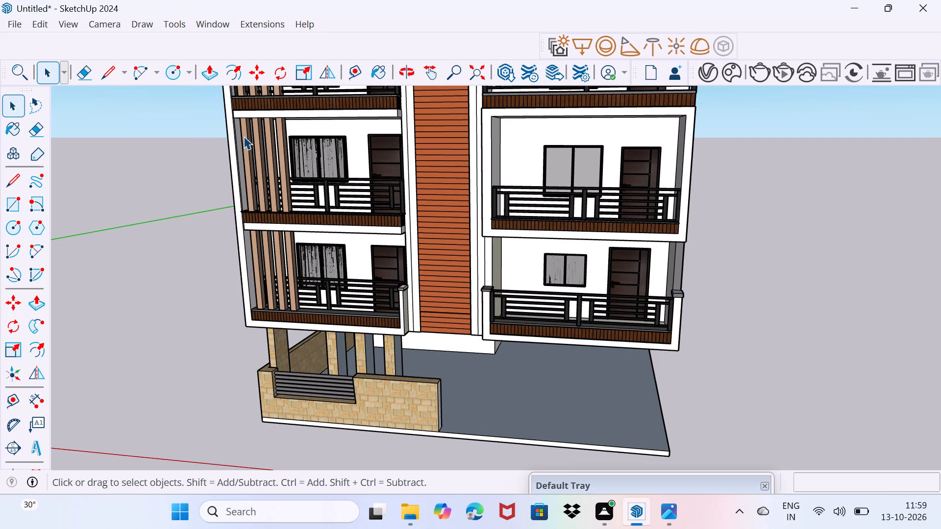
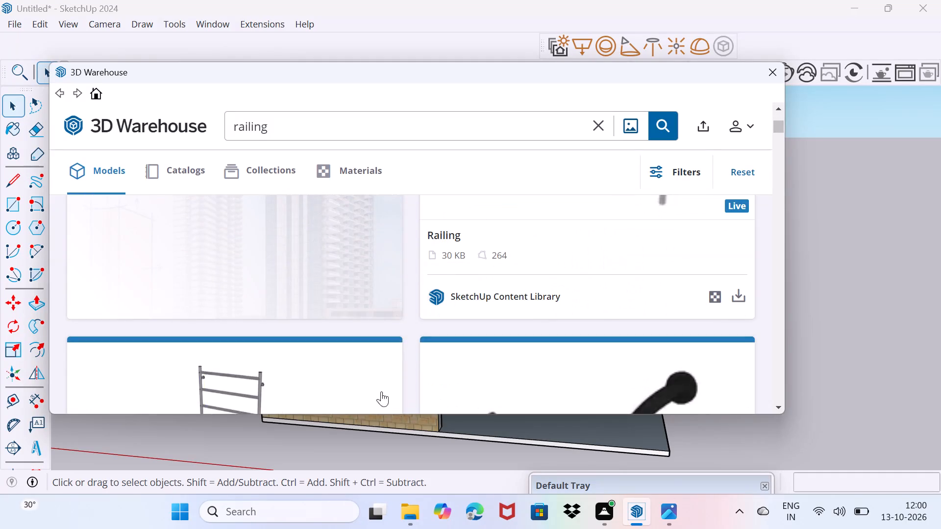
Replace the railing search with a model search for "gate" in 3D Warehouse.
{"action": "scroll", "coordinate": [382, 389], "scroll_direction": "up", "scroll_amount": 2}
{"action": "left_click", "coordinate": [400, 140]}
{"action": "key", "text": "BackSpace"}
{"action": "key", "text": "BackSpace"}
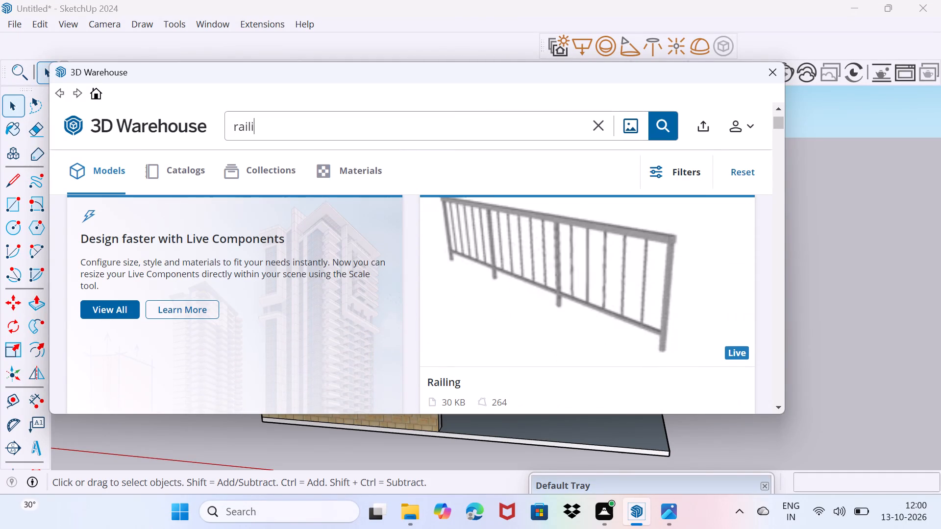
{"action": "key", "text": "BackSpace"}
{"action": "key", "text": "BackSpace"}
{"action": "key", "text": "BackSpace"}
{"action": "key", "text": "BackSpace"}
{"action": "key", "text": "BackSpace"}
{"action": "key", "text": "BackSpace"}
{"action": "type", "text": "gate"}
{"action": "key", "text": "Return"}
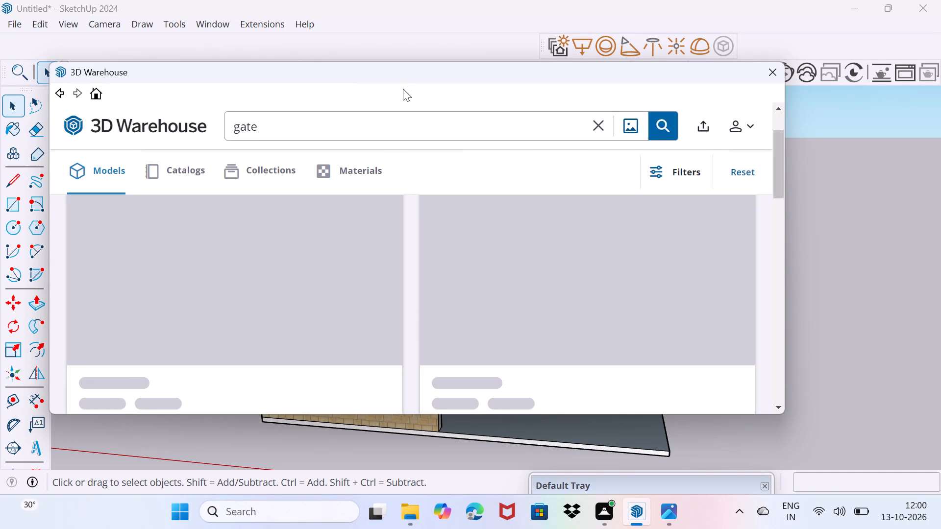
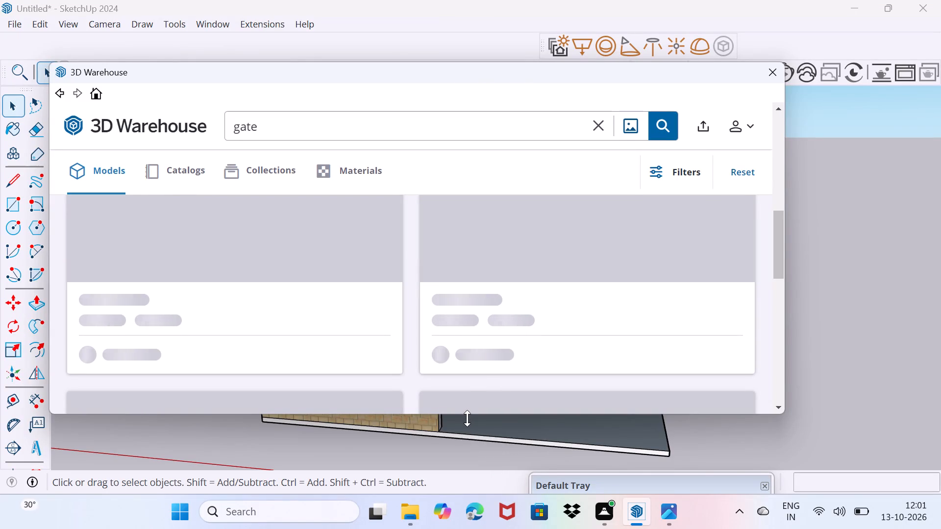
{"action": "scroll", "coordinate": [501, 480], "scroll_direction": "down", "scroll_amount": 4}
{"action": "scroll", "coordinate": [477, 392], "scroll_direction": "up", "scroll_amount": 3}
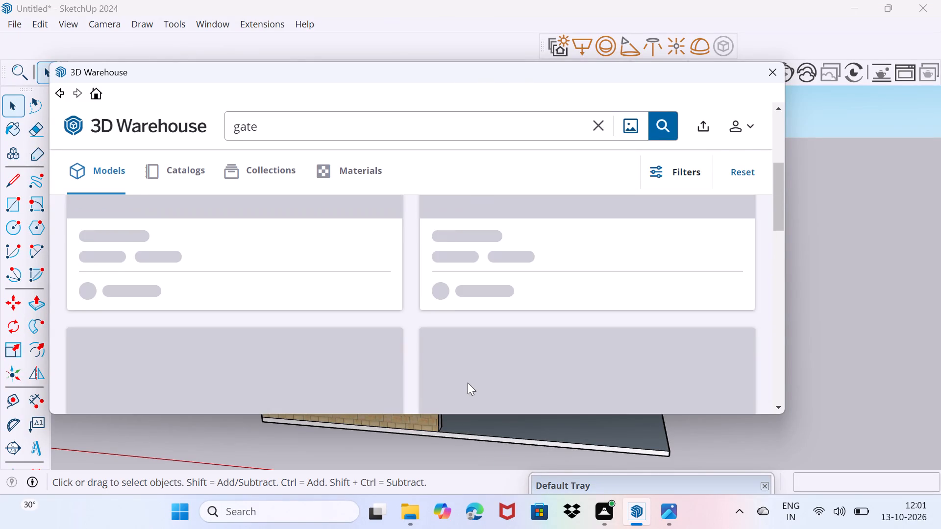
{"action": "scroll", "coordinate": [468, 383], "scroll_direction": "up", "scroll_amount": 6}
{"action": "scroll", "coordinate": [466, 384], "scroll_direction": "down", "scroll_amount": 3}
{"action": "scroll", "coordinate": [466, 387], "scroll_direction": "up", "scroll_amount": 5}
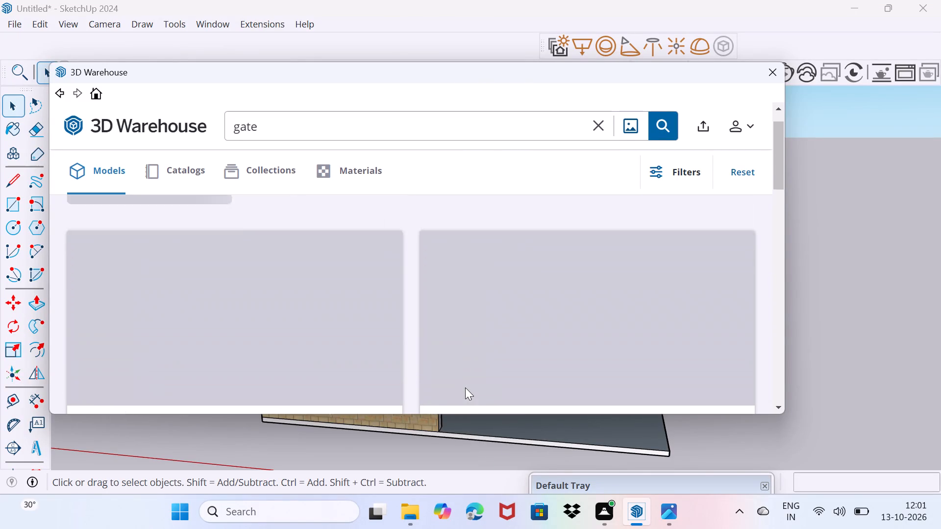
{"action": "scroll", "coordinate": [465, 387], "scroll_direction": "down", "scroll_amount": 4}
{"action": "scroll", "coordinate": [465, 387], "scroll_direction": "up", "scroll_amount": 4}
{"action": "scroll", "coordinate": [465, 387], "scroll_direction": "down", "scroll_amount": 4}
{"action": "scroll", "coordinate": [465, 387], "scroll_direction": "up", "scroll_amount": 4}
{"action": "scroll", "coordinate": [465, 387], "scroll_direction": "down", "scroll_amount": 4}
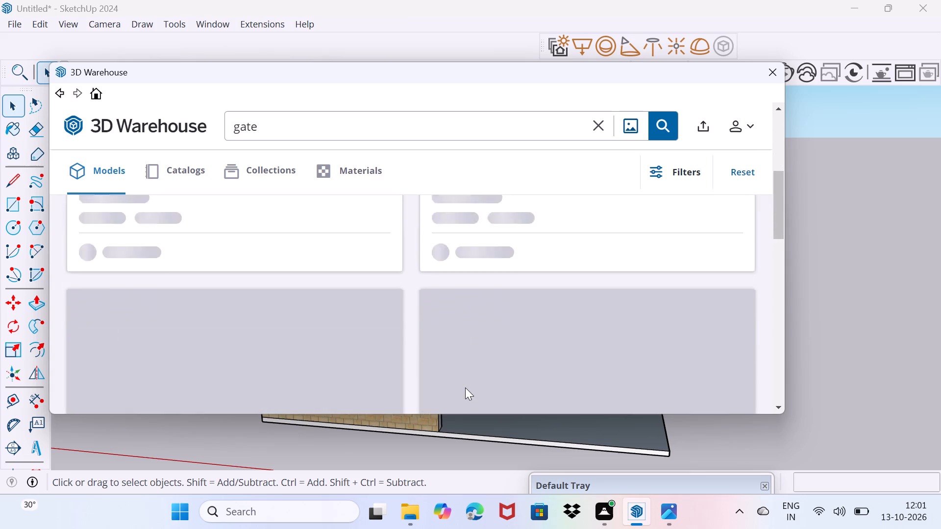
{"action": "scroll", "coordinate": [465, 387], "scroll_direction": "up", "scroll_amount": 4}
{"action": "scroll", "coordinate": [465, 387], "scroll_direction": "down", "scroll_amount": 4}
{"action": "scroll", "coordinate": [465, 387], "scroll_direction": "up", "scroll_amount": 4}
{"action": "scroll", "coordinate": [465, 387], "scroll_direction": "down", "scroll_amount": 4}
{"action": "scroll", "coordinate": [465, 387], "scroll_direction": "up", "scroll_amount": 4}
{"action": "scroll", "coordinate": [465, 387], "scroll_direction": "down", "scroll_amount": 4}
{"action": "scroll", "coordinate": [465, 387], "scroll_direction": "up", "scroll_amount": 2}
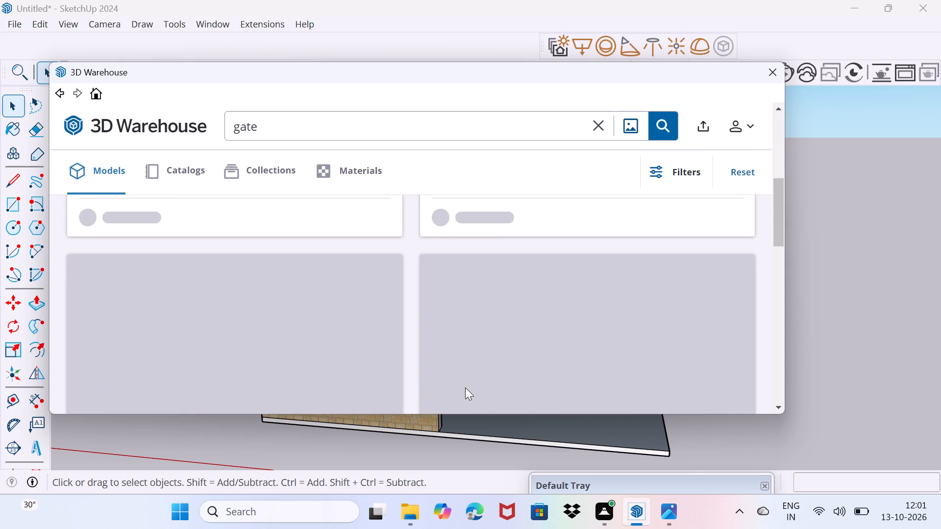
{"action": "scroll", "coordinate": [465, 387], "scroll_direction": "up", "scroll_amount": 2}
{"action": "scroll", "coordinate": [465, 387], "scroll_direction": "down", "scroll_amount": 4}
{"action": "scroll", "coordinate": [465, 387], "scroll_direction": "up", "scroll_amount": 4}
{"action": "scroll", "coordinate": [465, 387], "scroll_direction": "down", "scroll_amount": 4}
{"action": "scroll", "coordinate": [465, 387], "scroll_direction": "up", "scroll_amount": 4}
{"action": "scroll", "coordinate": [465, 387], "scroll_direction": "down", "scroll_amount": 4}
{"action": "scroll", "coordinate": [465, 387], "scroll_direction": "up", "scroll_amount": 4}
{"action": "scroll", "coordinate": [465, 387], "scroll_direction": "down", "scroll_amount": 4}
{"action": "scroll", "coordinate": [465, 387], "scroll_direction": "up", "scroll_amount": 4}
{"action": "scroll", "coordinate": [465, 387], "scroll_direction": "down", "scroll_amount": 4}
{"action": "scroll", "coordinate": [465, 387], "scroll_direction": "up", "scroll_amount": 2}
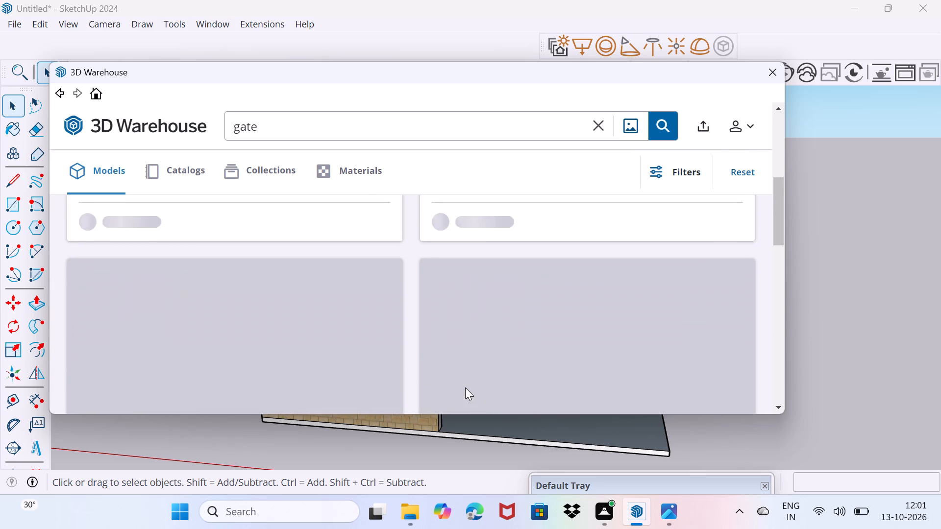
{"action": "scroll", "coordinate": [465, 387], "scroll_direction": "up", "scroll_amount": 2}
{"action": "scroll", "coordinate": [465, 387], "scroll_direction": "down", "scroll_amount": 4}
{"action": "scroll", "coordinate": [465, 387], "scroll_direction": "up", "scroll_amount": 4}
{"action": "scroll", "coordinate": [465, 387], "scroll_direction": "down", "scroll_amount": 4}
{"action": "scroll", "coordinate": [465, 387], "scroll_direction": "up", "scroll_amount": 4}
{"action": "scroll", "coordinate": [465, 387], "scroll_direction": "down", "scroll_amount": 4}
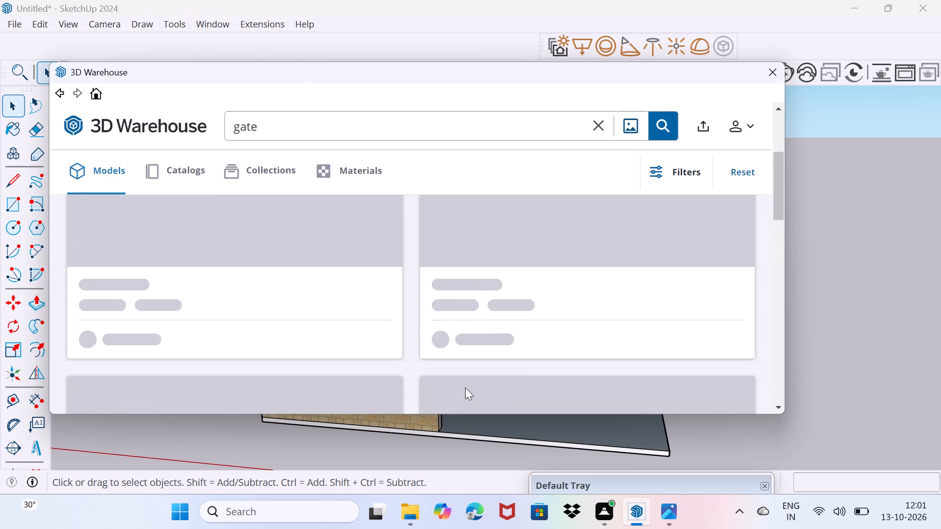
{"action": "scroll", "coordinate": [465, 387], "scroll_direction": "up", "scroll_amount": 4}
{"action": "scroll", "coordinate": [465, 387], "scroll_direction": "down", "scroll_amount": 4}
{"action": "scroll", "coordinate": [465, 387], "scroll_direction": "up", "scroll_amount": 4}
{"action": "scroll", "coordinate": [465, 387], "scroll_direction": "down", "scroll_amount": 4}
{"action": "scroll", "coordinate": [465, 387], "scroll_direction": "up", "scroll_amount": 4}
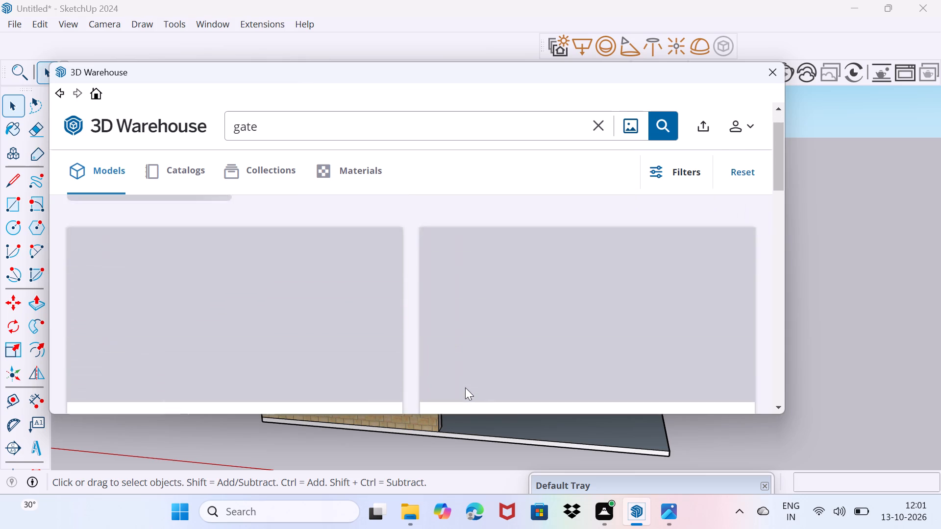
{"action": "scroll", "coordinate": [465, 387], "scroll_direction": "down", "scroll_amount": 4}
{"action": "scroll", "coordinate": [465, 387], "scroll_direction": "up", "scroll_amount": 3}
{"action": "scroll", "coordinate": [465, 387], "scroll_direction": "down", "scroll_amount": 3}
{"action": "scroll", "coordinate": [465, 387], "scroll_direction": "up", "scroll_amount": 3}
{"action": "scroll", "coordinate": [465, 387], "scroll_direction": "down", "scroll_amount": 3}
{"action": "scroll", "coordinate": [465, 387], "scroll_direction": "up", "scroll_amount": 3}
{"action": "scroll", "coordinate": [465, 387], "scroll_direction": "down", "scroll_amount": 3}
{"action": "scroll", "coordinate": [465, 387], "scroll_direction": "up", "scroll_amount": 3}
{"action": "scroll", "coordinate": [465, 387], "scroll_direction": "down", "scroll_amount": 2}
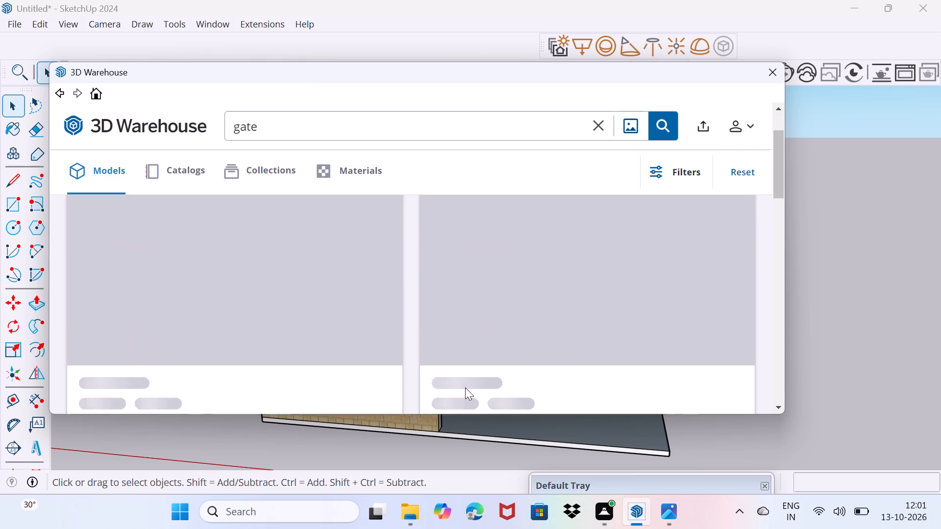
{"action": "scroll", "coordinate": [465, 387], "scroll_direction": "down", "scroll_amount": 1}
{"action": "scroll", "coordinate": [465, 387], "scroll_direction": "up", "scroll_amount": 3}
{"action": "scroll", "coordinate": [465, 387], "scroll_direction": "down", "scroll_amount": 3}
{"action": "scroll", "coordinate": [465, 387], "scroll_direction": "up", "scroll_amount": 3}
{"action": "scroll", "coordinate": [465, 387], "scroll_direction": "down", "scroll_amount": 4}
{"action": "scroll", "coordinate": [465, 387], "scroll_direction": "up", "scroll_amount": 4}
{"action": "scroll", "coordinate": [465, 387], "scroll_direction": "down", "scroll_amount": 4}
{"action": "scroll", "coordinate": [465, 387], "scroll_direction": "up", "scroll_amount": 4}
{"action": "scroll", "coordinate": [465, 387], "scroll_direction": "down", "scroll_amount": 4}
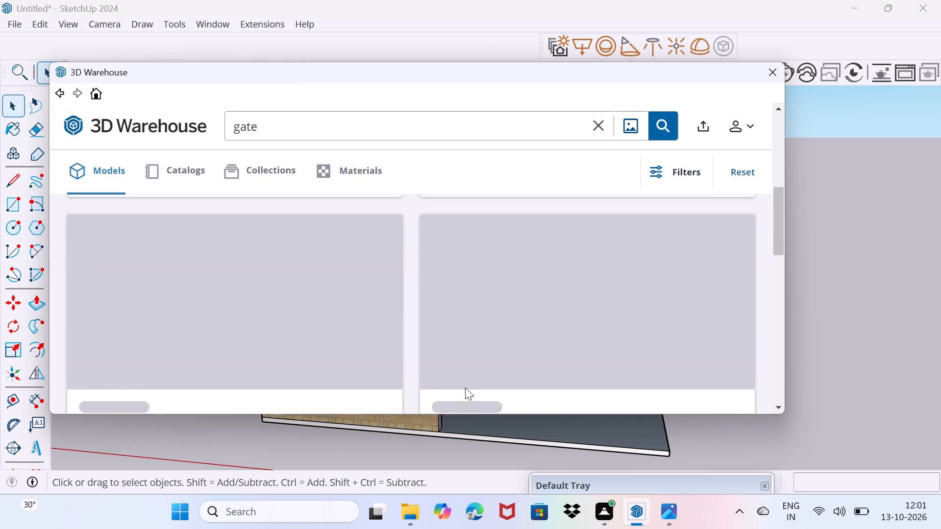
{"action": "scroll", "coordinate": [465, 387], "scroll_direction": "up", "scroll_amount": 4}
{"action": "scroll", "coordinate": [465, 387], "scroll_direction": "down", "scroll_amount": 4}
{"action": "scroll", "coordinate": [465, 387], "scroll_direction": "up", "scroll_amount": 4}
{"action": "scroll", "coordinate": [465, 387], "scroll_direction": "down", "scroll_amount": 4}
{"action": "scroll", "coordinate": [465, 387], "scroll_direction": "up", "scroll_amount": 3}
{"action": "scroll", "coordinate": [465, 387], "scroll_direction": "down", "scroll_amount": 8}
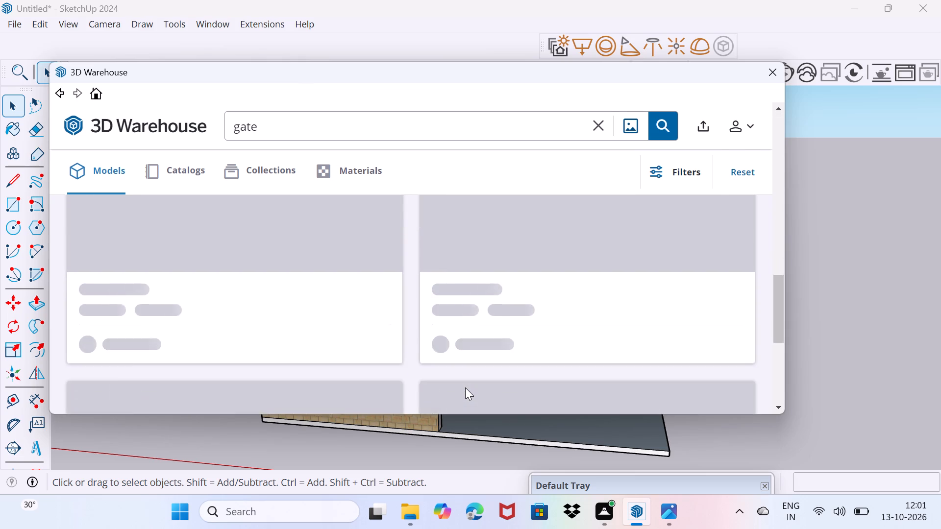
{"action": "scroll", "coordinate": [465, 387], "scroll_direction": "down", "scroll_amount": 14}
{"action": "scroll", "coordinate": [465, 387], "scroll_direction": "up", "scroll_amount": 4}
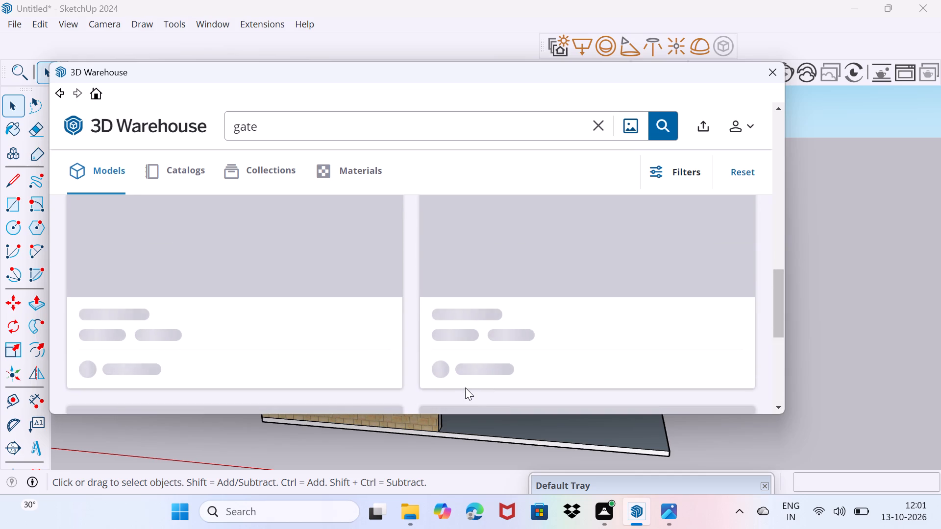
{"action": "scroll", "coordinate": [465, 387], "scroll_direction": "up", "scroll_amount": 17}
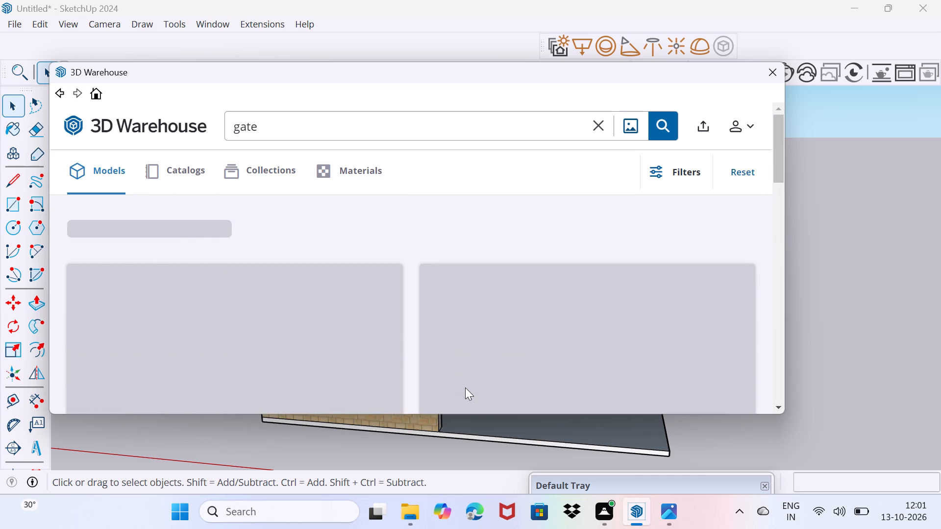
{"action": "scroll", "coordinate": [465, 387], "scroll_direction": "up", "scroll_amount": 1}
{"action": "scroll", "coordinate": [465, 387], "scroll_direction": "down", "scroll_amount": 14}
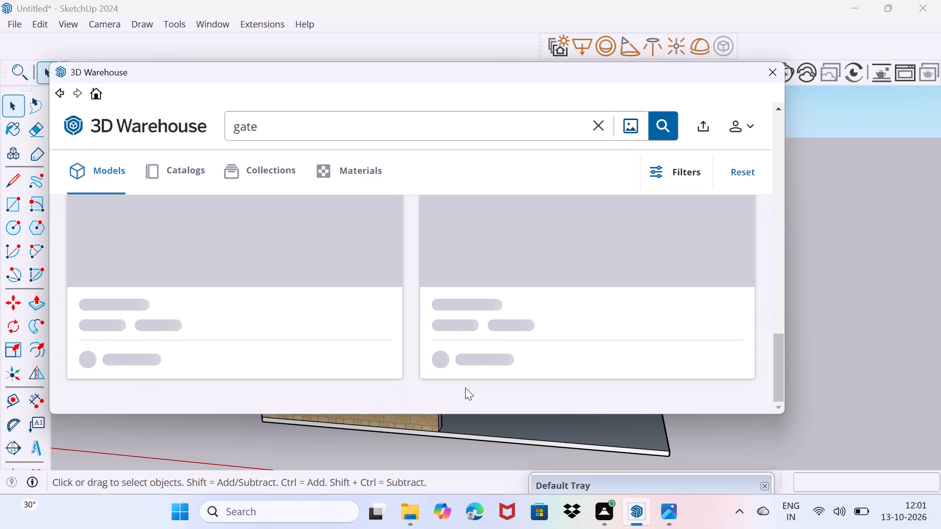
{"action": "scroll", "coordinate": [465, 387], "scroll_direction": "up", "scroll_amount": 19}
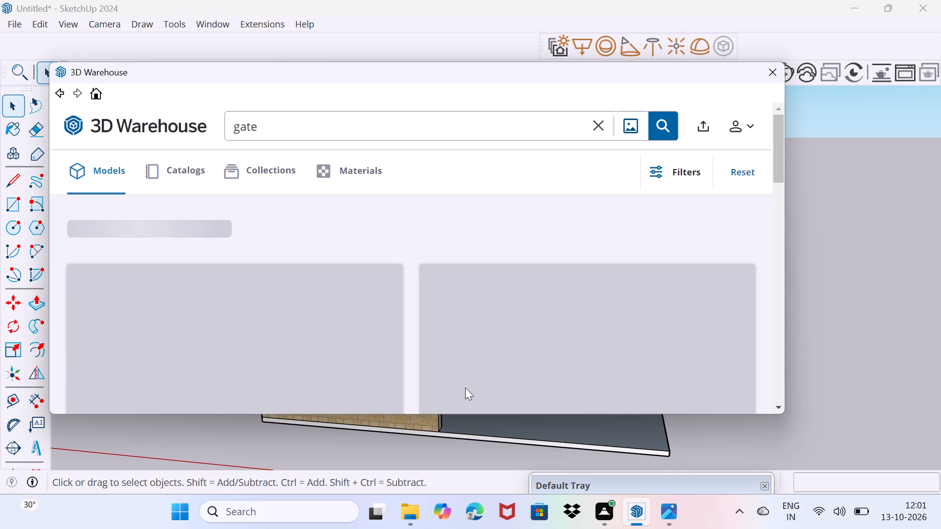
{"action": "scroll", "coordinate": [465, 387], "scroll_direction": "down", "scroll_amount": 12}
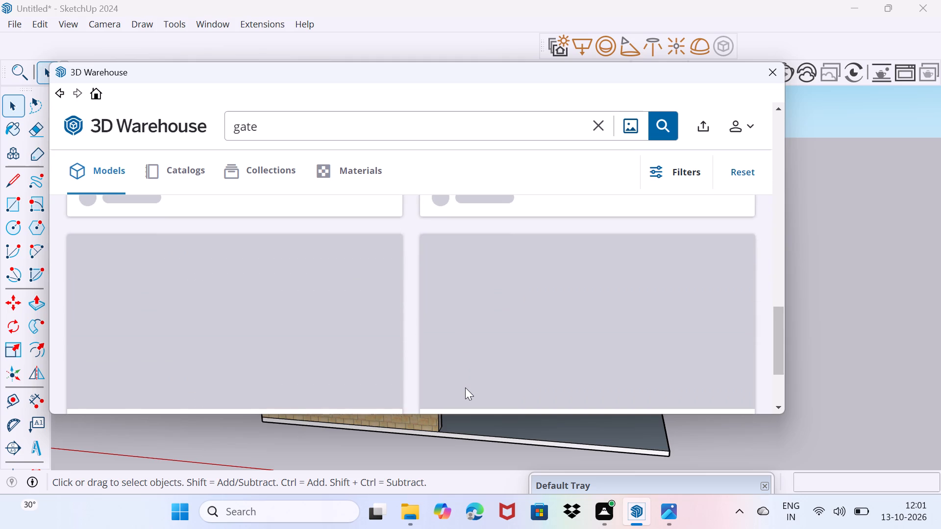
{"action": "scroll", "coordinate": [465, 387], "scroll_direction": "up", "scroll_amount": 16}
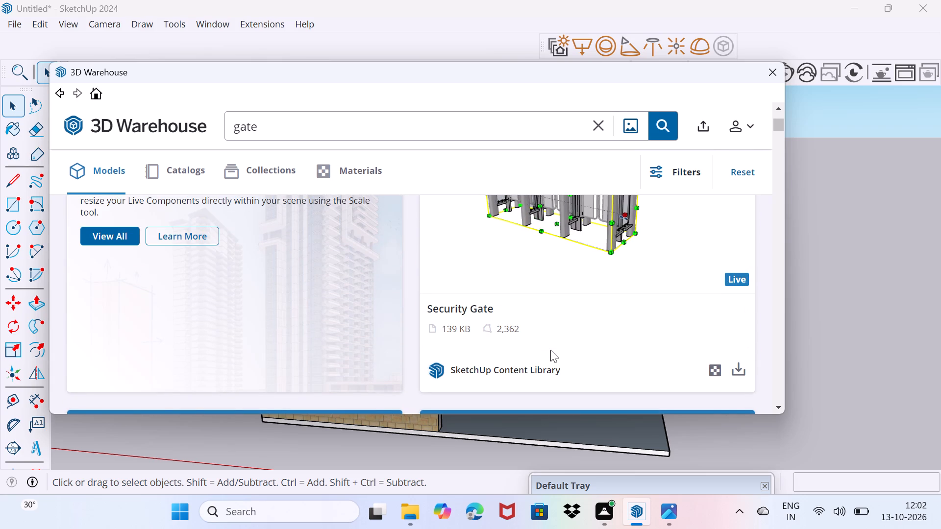
Browse the gate search results and load the "Modern gate design" model directly into the SketchUp model.
{"action": "scroll", "coordinate": [552, 347], "scroll_direction": "down", "scroll_amount": 2}
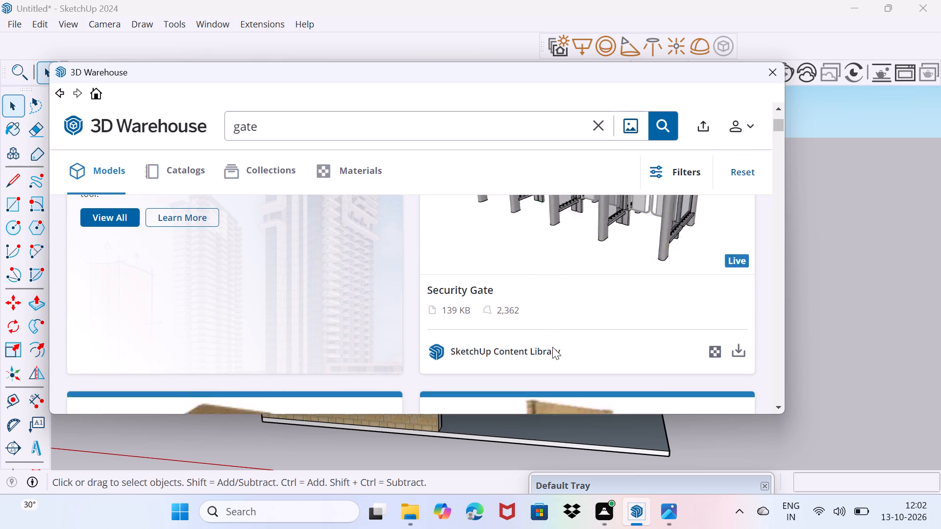
{"action": "scroll", "coordinate": [552, 347], "scroll_direction": "down", "scroll_amount": 5}
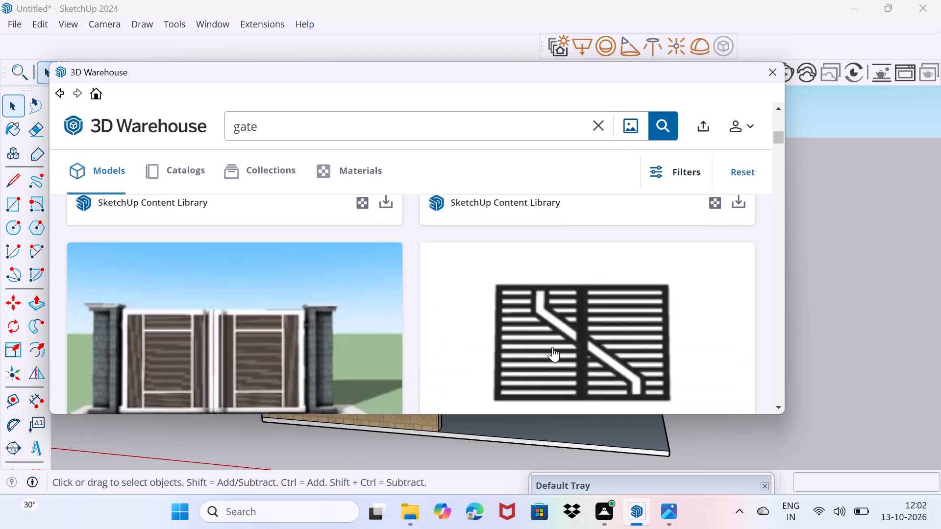
{"action": "scroll", "coordinate": [552, 347], "scroll_direction": "down", "scroll_amount": 5}
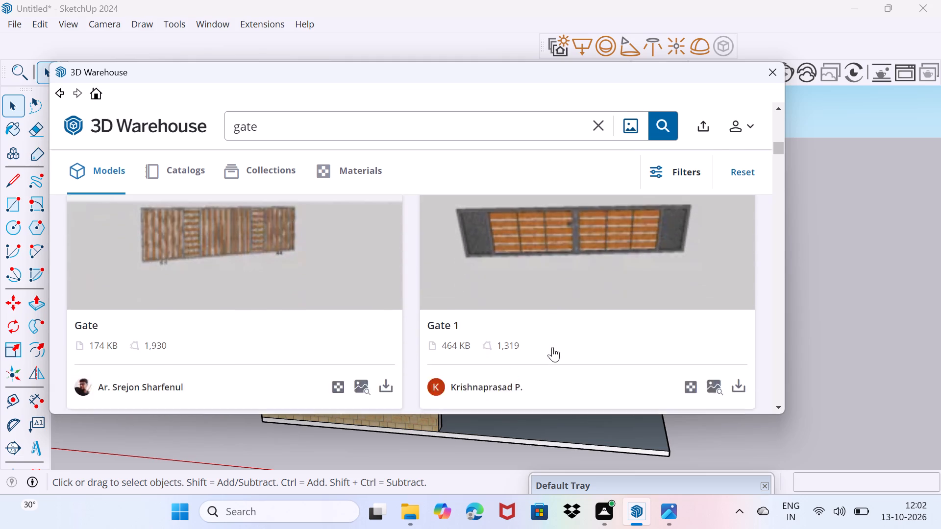
{"action": "scroll", "coordinate": [552, 347], "scroll_direction": "down", "scroll_amount": 1}
{"action": "scroll", "coordinate": [552, 347], "scroll_direction": "up", "scroll_amount": 7}
{"action": "scroll", "coordinate": [552, 348], "scroll_direction": "down", "scroll_amount": 2}
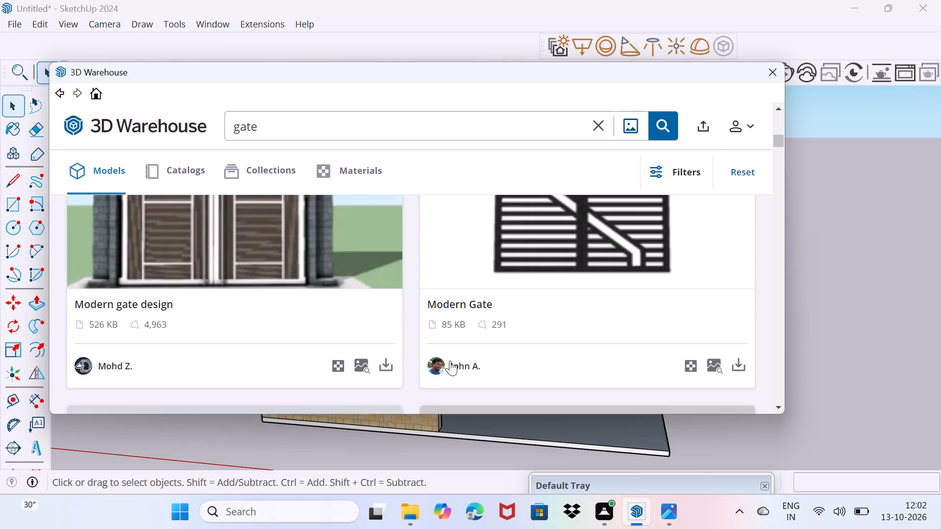
{"action": "left_click", "coordinate": [385, 371]}
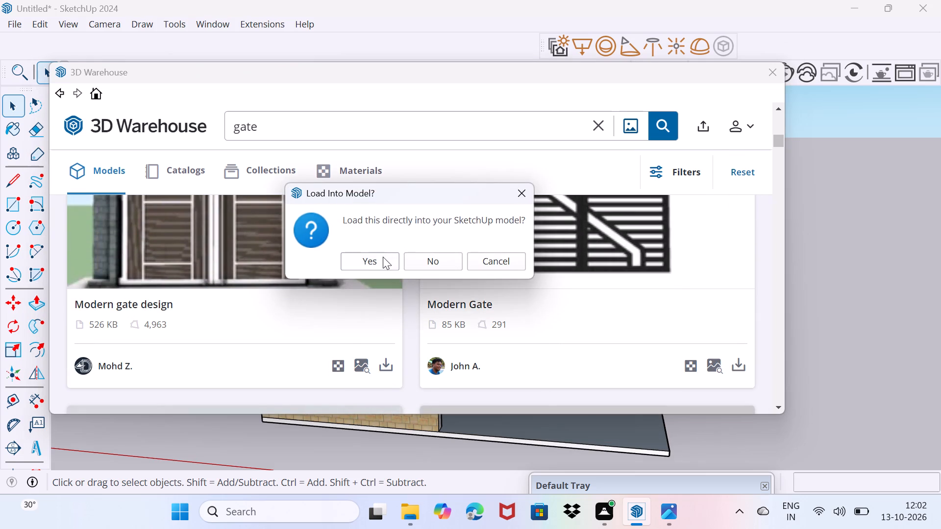
{"action": "left_click", "coordinate": [383, 257]}
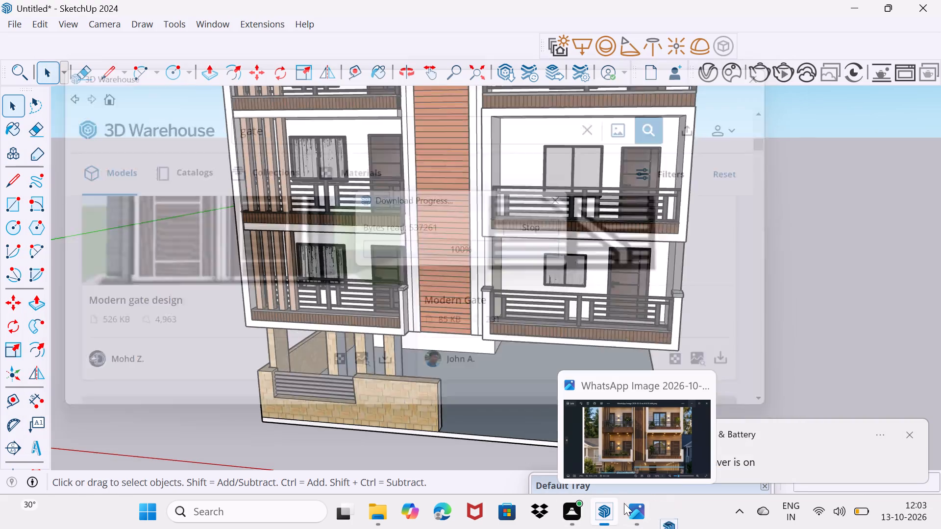
Place the loaded double gate with stone pillars on the open ground beside the house.
{"action": "scroll", "coordinate": [469, 445], "scroll_direction": "down", "scroll_amount": 2}
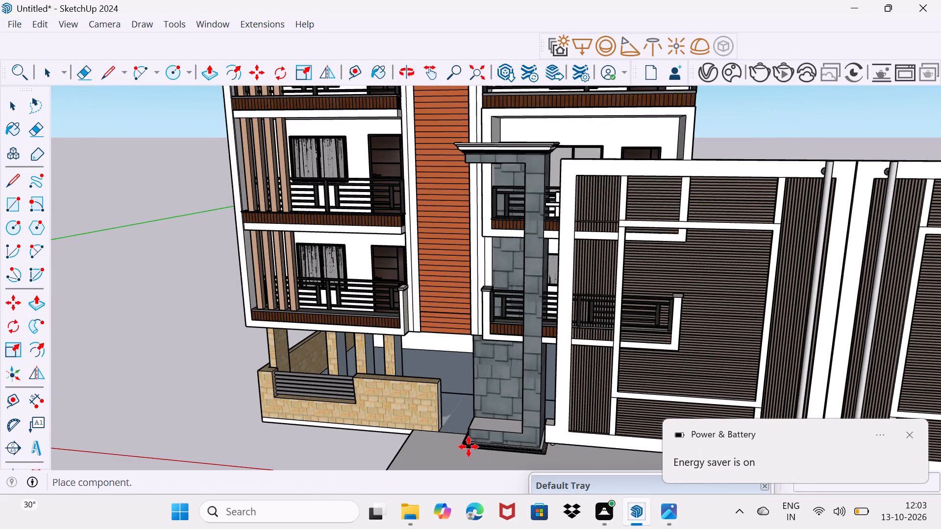
{"action": "scroll", "coordinate": [468, 447], "scroll_direction": "down", "scroll_amount": 11}
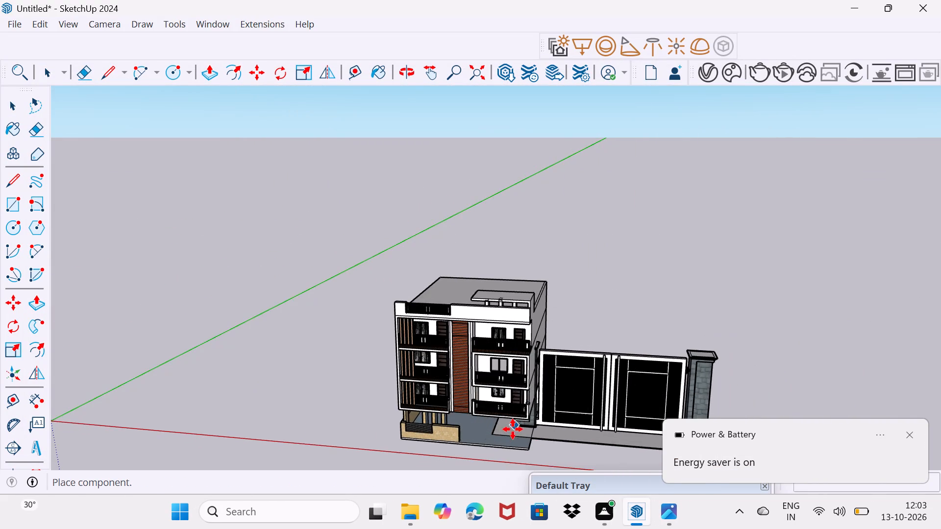
{"action": "scroll", "coordinate": [512, 431], "scroll_direction": "up", "scroll_amount": 6}
{"action": "scroll", "coordinate": [495, 441], "scroll_direction": "down", "scroll_amount": 3}
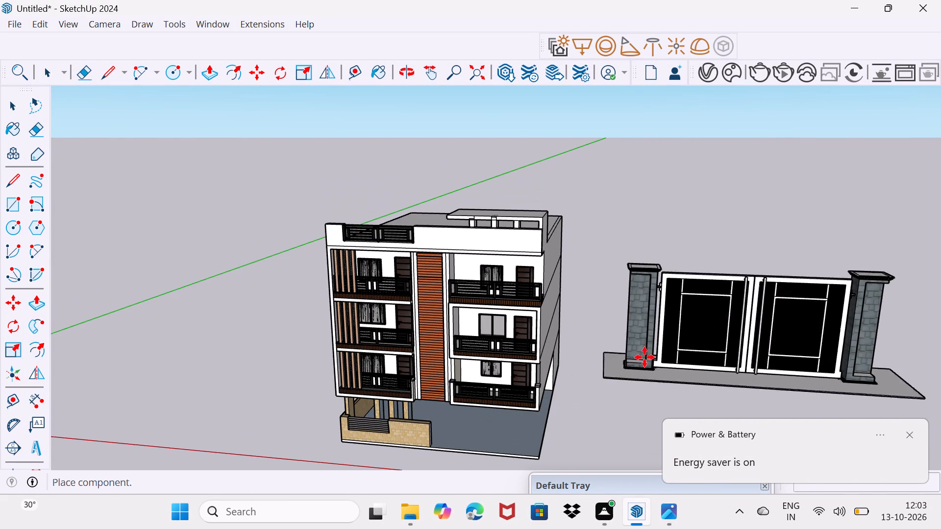
{"action": "left_click", "coordinate": [646, 357]}
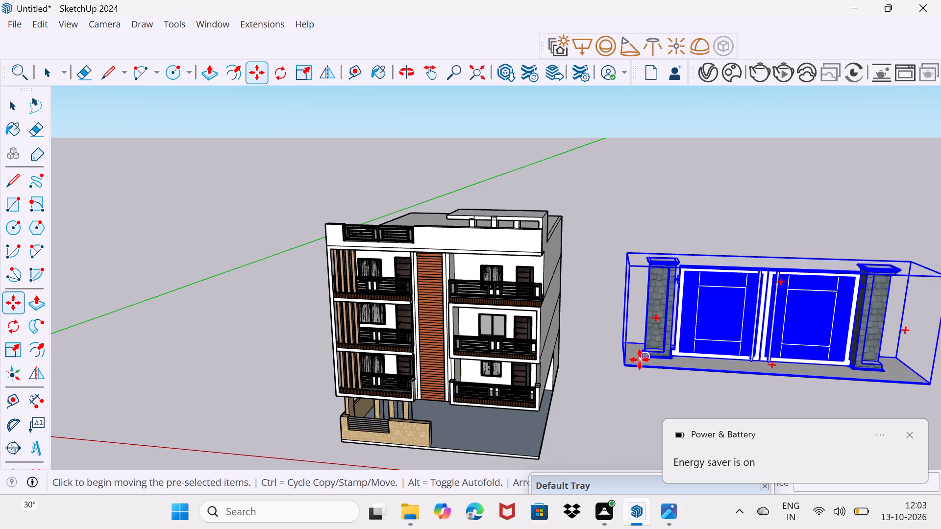
Scale the gate component down uniformly to about half its size.
{"action": "key", "text": "s"}
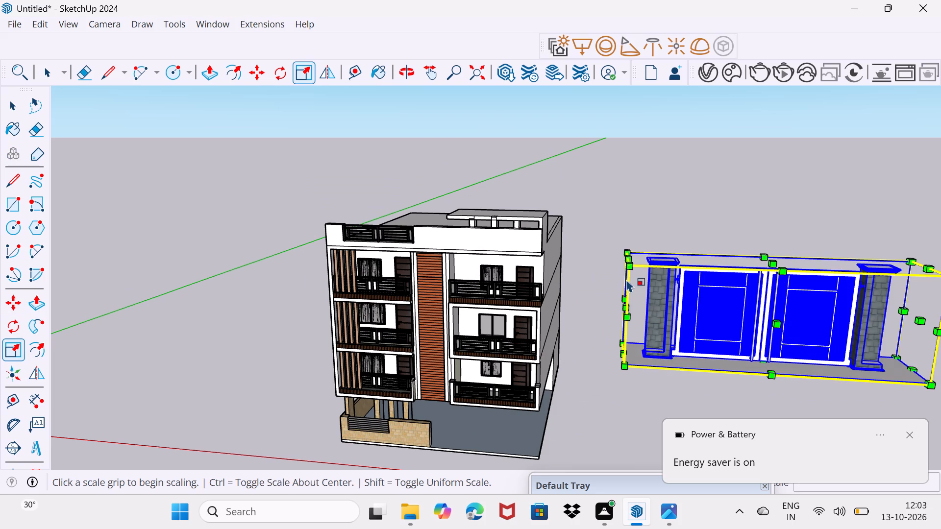
{"action": "left_click_drag", "start_coordinate": [626, 268], "coordinate": [785, 390]}
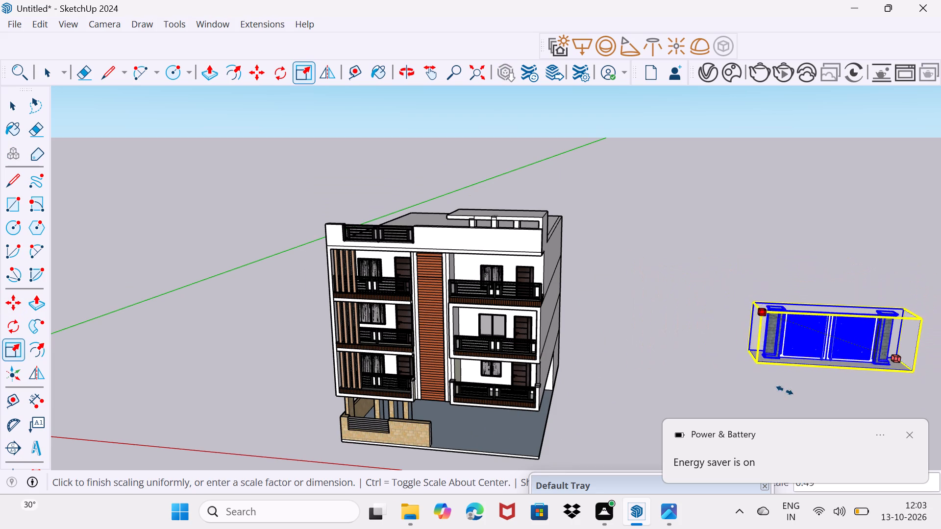
{"action": "left_click_drag", "start_coordinate": [785, 390], "coordinate": [795, 398]}
Move the gate by its base corner to the front edge of the parking floor, next to the stone-tiled boundary wall.
{"action": "scroll", "coordinate": [892, 362], "scroll_direction": "up", "scroll_amount": 5}
{"action": "middle_click_drag", "start_coordinate": [894, 369], "coordinate": [750, 364]}
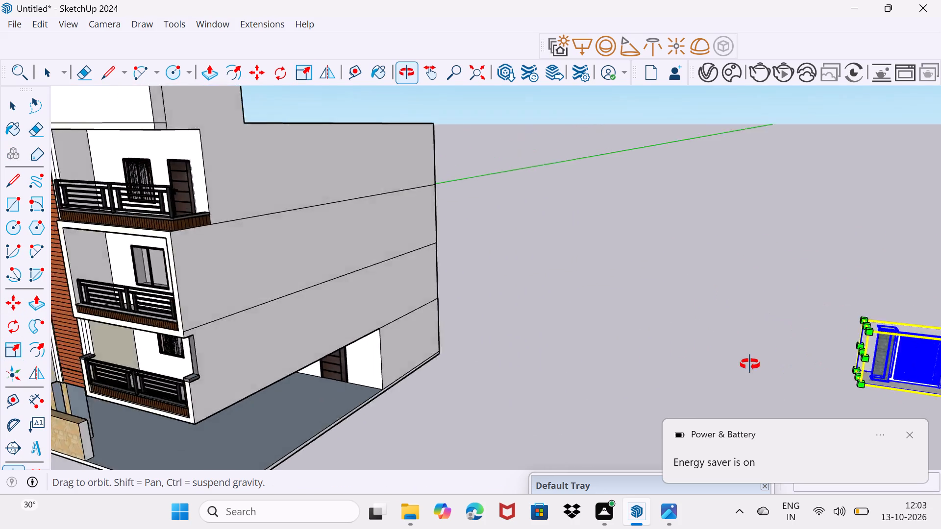
{"action": "middle_click_drag", "start_coordinate": [750, 364], "coordinate": [749, 364]}
{"action": "scroll", "coordinate": [749, 364], "scroll_direction": "down", "scroll_amount": 7}
{"action": "middle_click_drag", "start_coordinate": [770, 363], "coordinate": [454, 261], "text": "shift"}
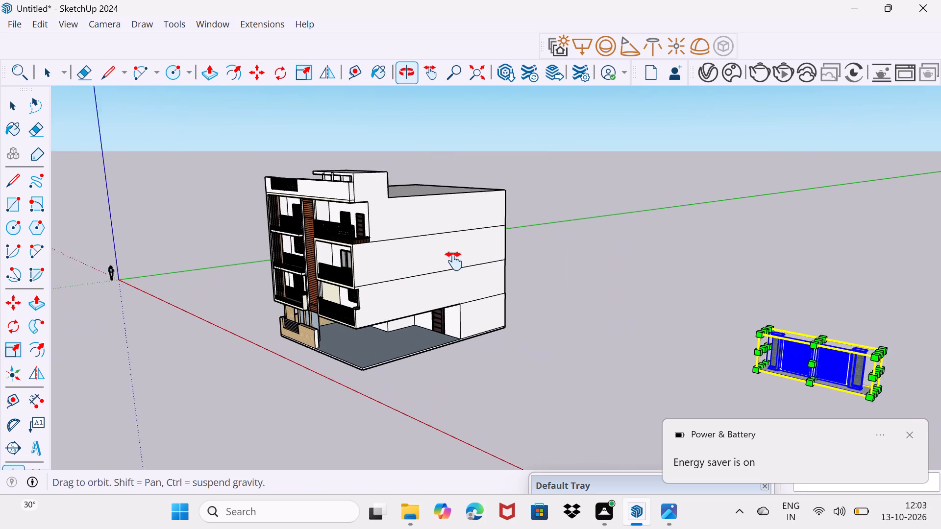
{"action": "middle_click_drag", "start_coordinate": [454, 261], "coordinate": [450, 261], "text": "shift"}
{"action": "scroll", "coordinate": [755, 421], "scroll_direction": "up", "scroll_amount": 3}
{"action": "scroll", "coordinate": [729, 371], "scroll_direction": "up", "scroll_amount": 3}
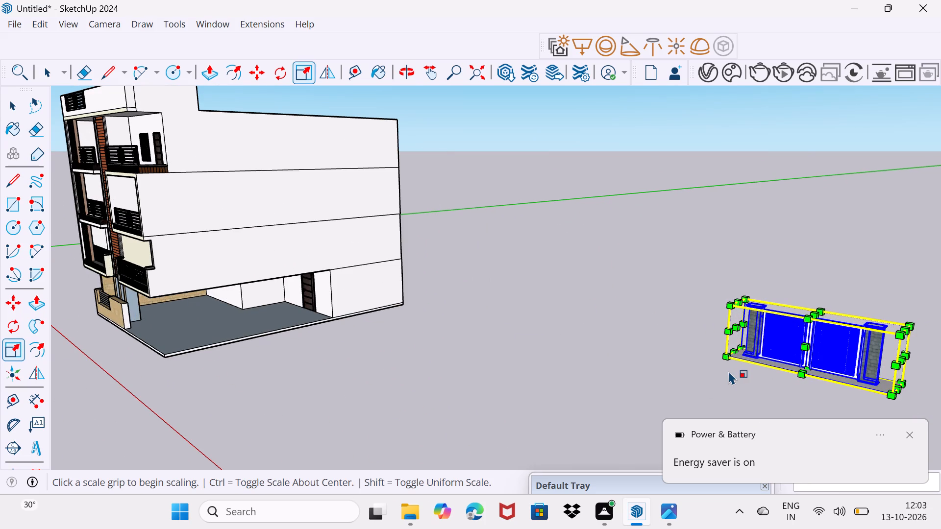
{"action": "key", "text": "m"}
{"action": "left_click", "coordinate": [730, 359]}
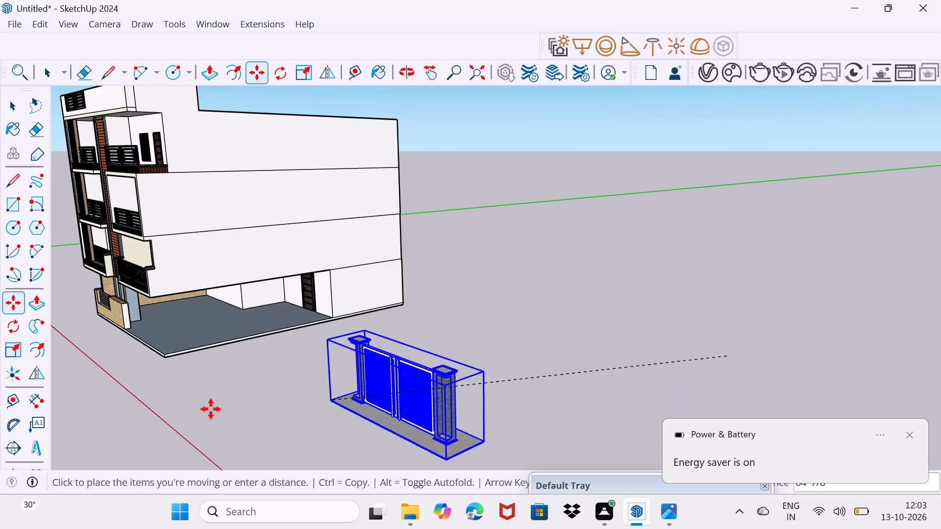
{"action": "scroll", "coordinate": [98, 365], "scroll_direction": "up", "scroll_amount": 10}
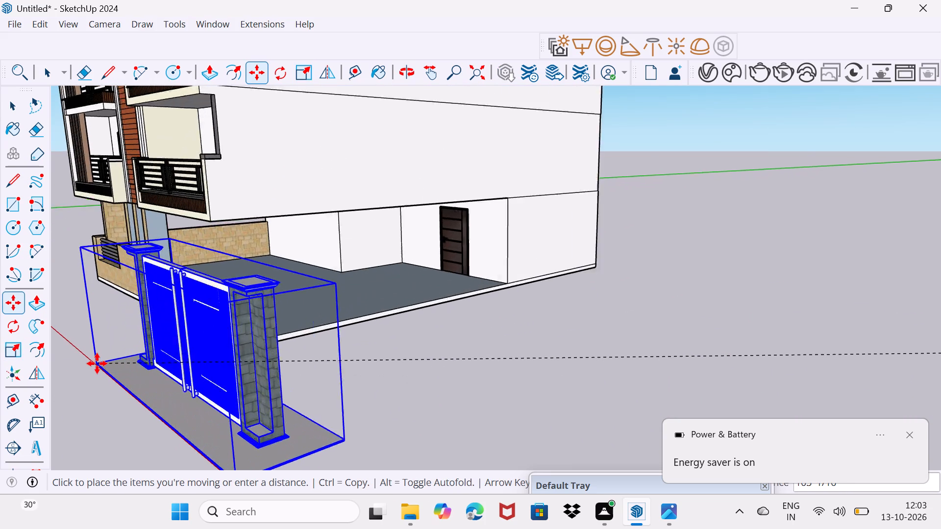
{"action": "scroll", "coordinate": [97, 363], "scroll_direction": "up", "scroll_amount": 6}
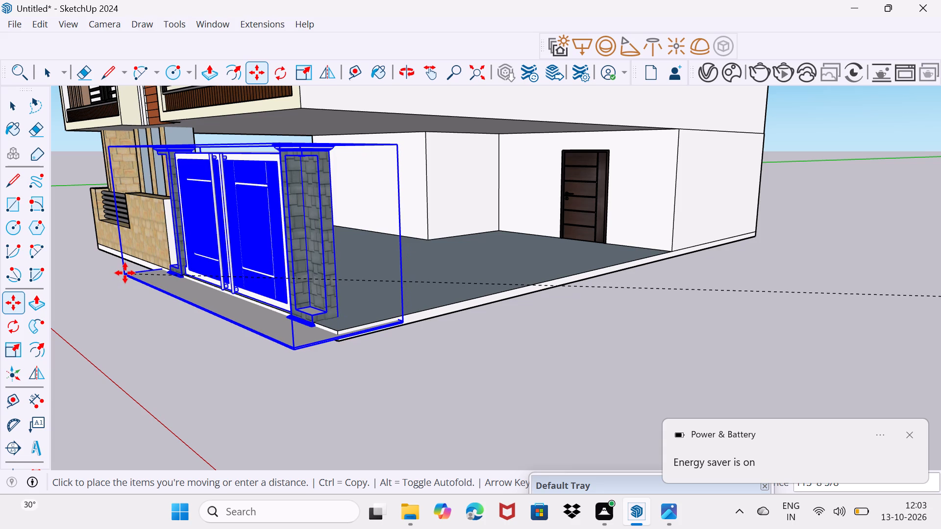
{"action": "left_click", "coordinate": [125, 271]}
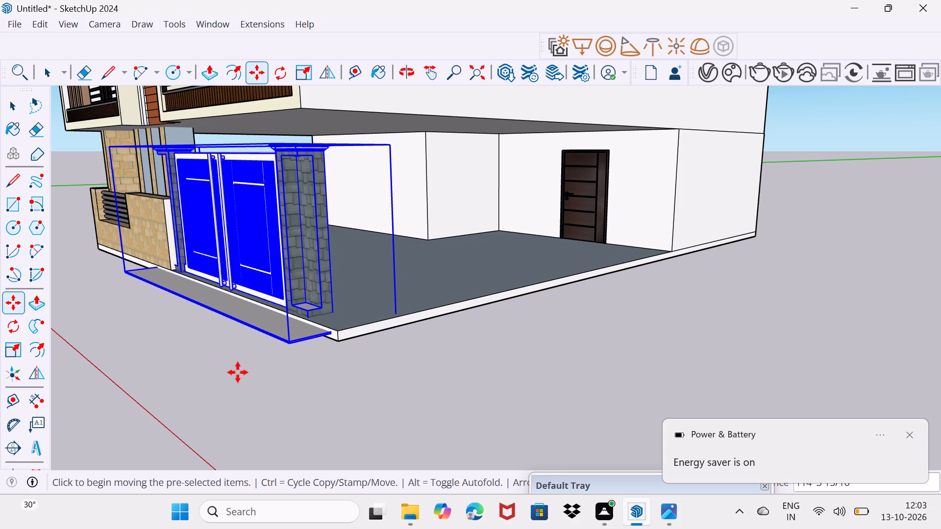
Inside the gate component, delete the flat ground strip in front of the gate along with its leftover edges.
{"action": "key", "text": "space"}
{"action": "double_click", "coordinate": [231, 317]}
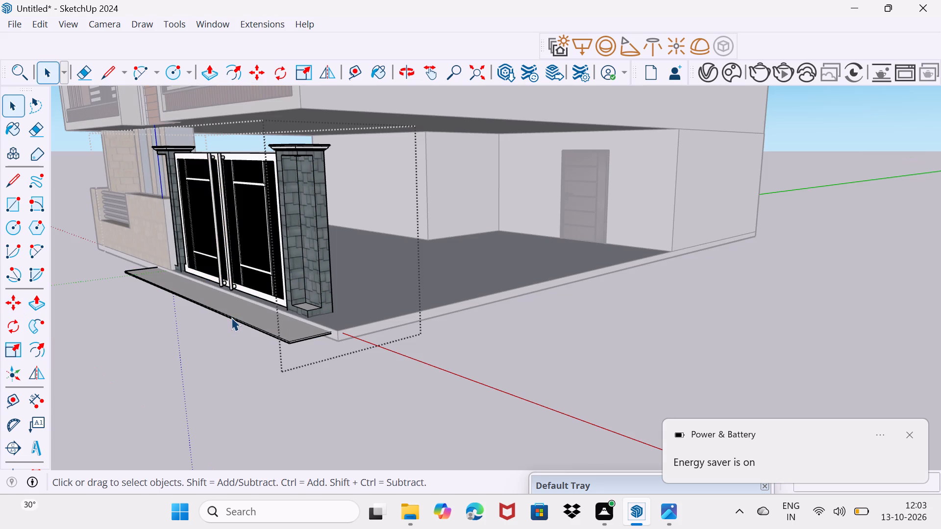
{"action": "left_click", "coordinate": [231, 317]}
{"action": "left_click", "coordinate": [231, 317]}
{"action": "double_click", "coordinate": [244, 311]}
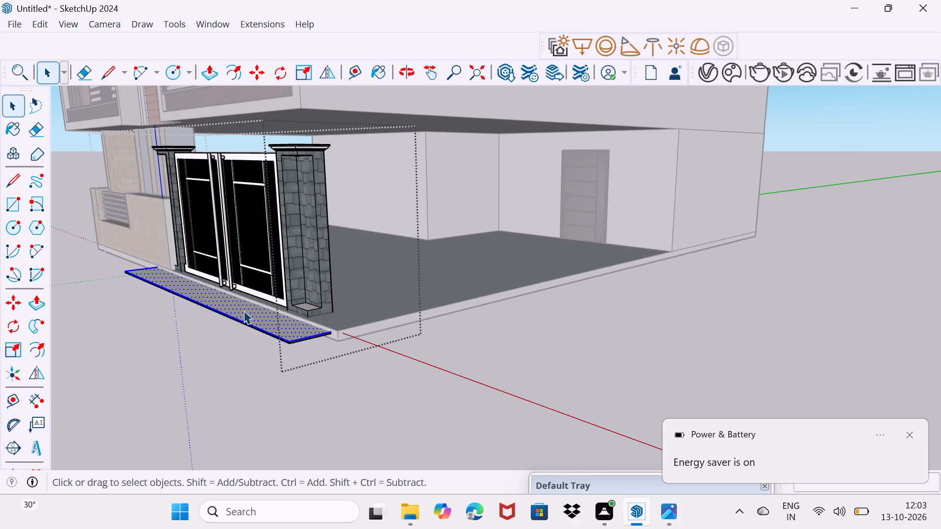
{"action": "key", "text": "Delete"}
{"action": "left_click", "coordinate": [249, 325]}
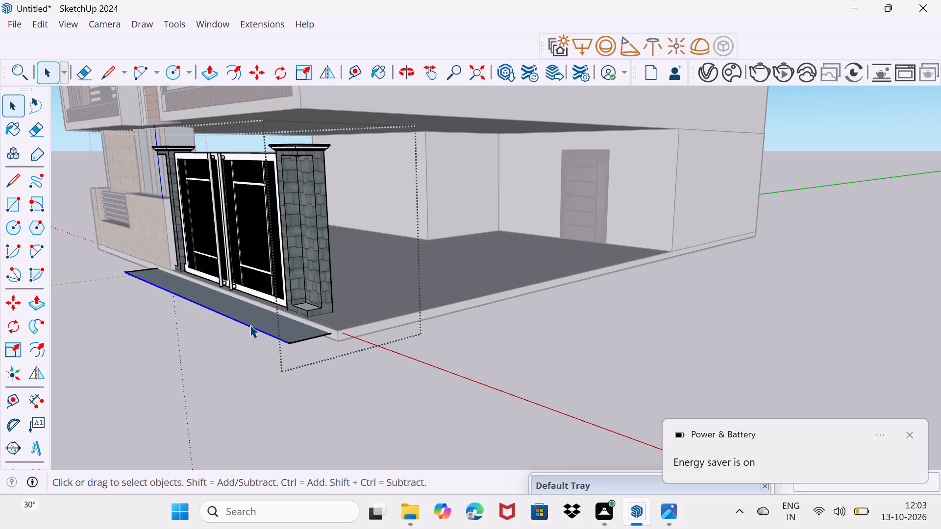
{"action": "key", "text": "Delete"}
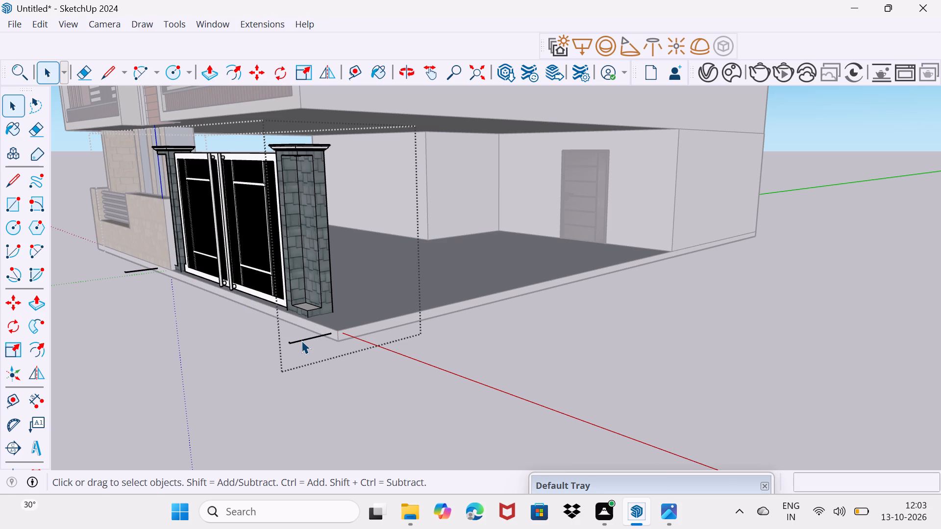
{"action": "left_click", "coordinate": [301, 340]}
{"action": "key", "text": "Delete"}
{"action": "left_click_drag", "start_coordinate": [284, 340], "coordinate": [288, 341]}
{"action": "left_click_drag", "start_coordinate": [288, 341], "coordinate": [288, 342]}
{"action": "left_click_drag", "start_coordinate": [288, 342], "coordinate": [294, 349]}
{"action": "key", "text": "Delete"}
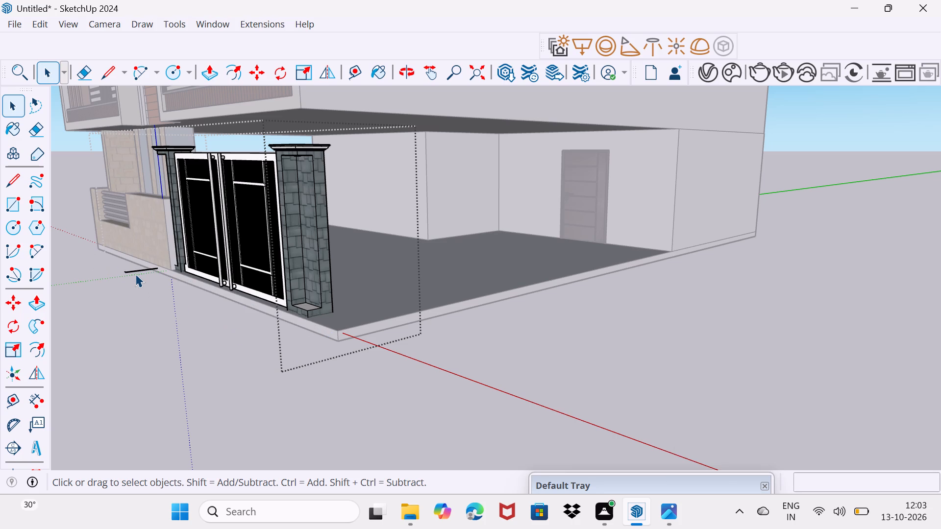
{"action": "left_click", "coordinate": [135, 272]}
{"action": "key", "text": "Delete"}
{"action": "left_click_drag", "start_coordinate": [115, 265], "coordinate": [123, 275]}
{"action": "left_click_drag", "start_coordinate": [123, 275], "coordinate": [130, 280]}
{"action": "key", "text": "Delete"}
{"action": "left_click_drag", "start_coordinate": [225, 424], "coordinate": [233, 412]}
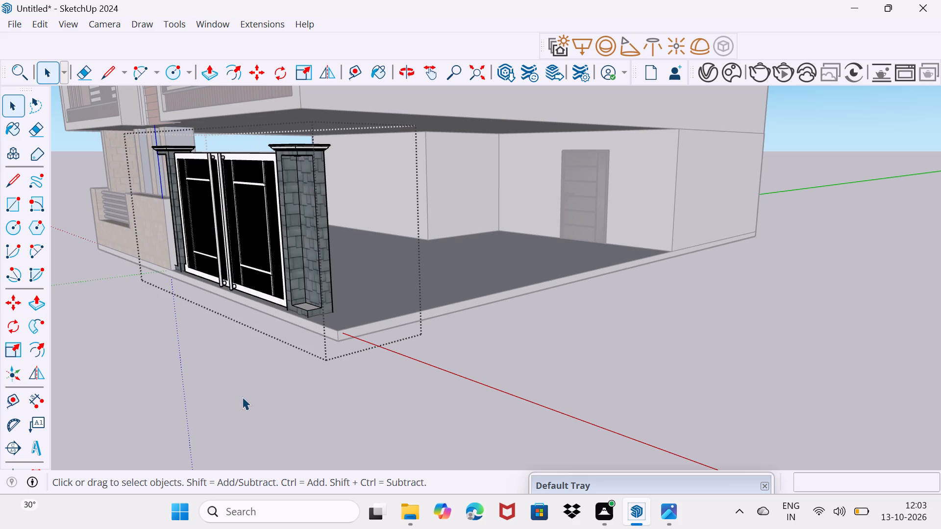
{"action": "double_click", "coordinate": [222, 411]}
Scale the whole gate component down uniformly from its upper corner to about 0.85 of its size.
{"action": "middle_click_drag", "start_coordinate": [219, 406], "coordinate": [515, 406]}
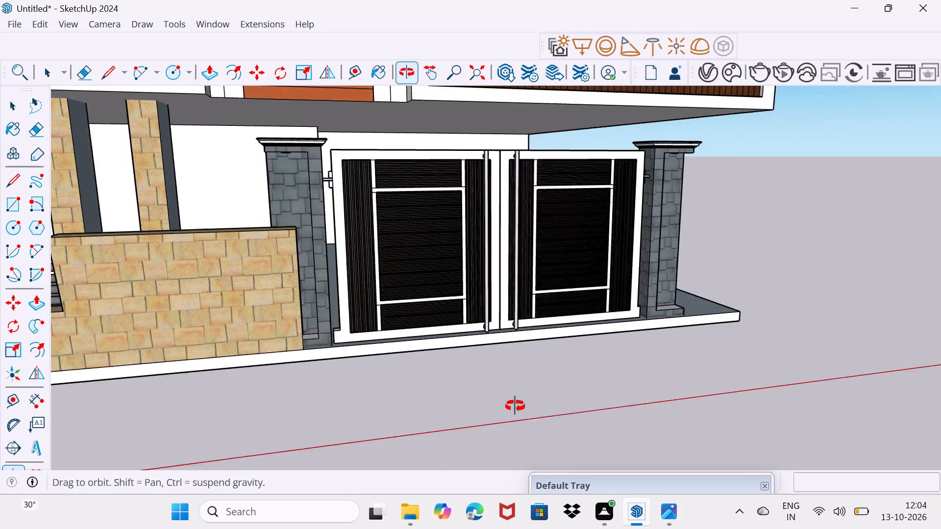
{"action": "middle_click_drag", "start_coordinate": [515, 406], "coordinate": [498, 413]}
{"action": "left_click", "coordinate": [425, 318]}
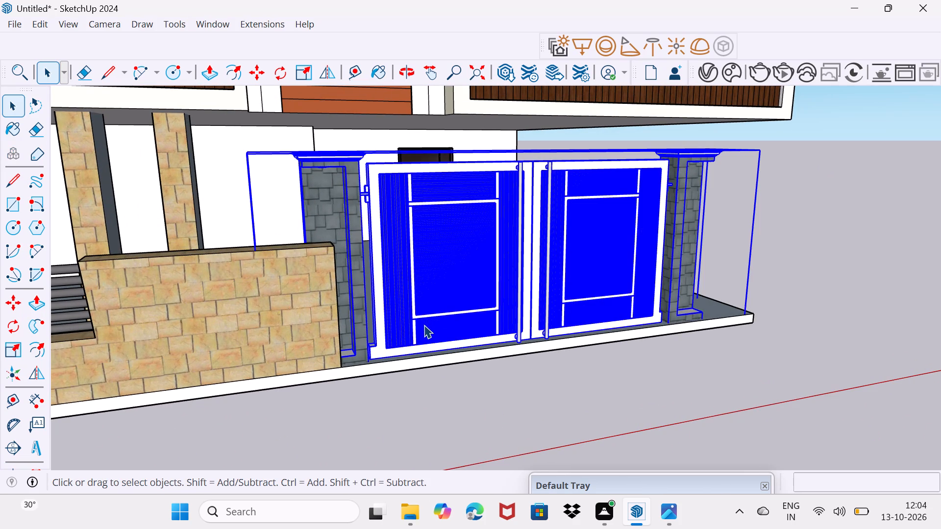
{"action": "key", "text": "s"}
{"action": "left_click_drag", "start_coordinate": [245, 153], "coordinate": [272, 174]}
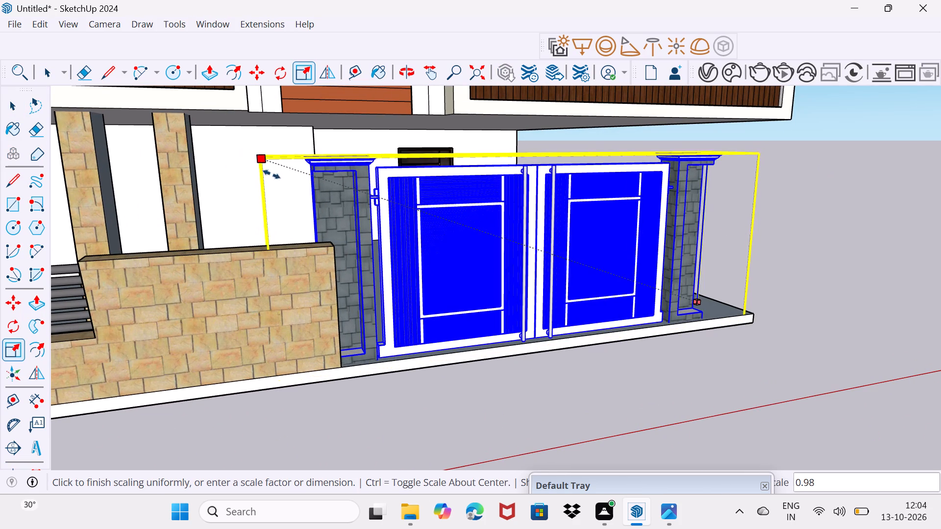
{"action": "left_click_drag", "start_coordinate": [272, 174], "coordinate": [335, 240]}
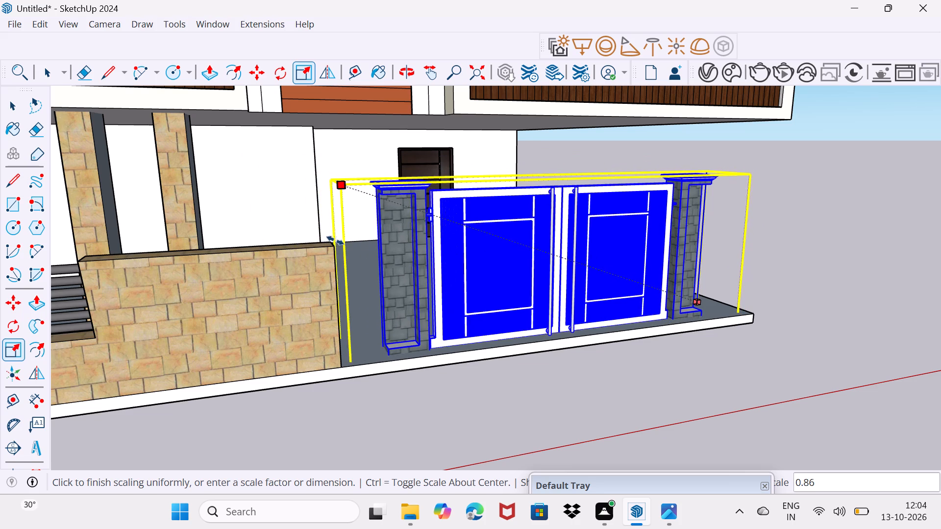
{"action": "left_click_drag", "start_coordinate": [335, 240], "coordinate": [349, 264]}
Move the gate about 3' along the floor's front edge so its stone pillar meets the stone-tiled boundary wall.
{"action": "scroll", "coordinate": [419, 377], "scroll_direction": "up", "scroll_amount": 1}
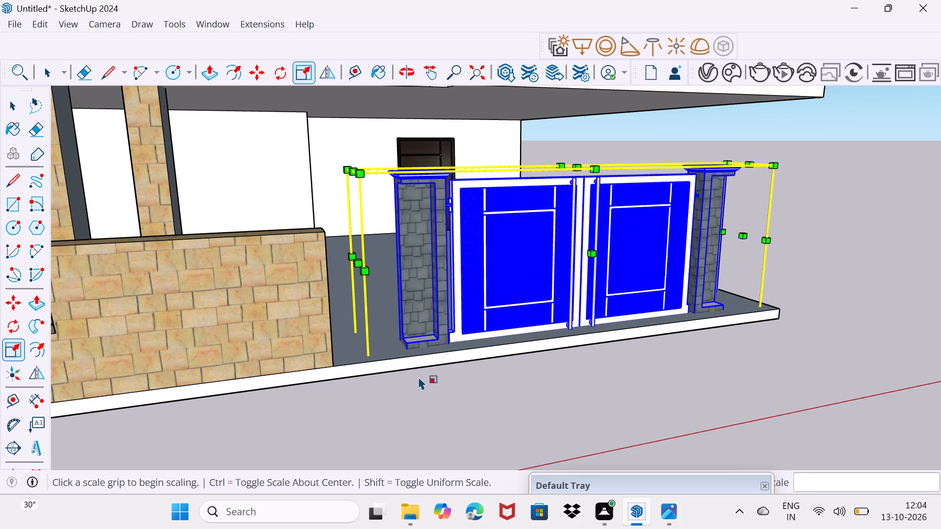
{"action": "scroll", "coordinate": [419, 377], "scroll_direction": "up", "scroll_amount": 1}
{"action": "key", "text": "m"}
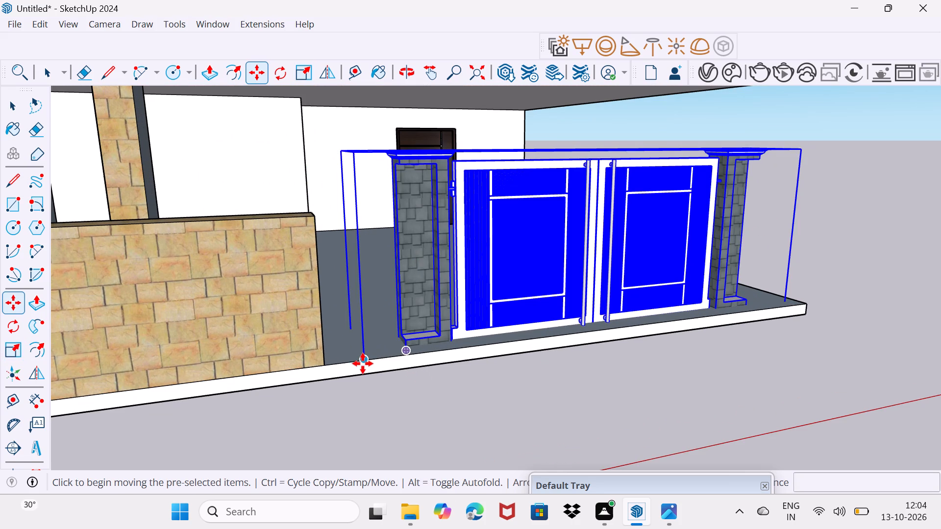
{"action": "left_click", "coordinate": [363, 363]}
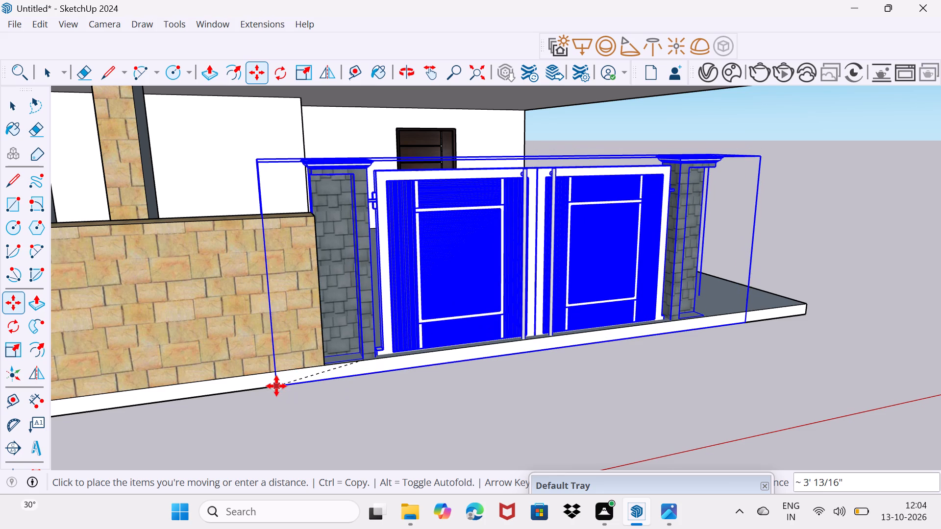
{"action": "left_click", "coordinate": [277, 384]}
{"action": "key", "text": "space"}
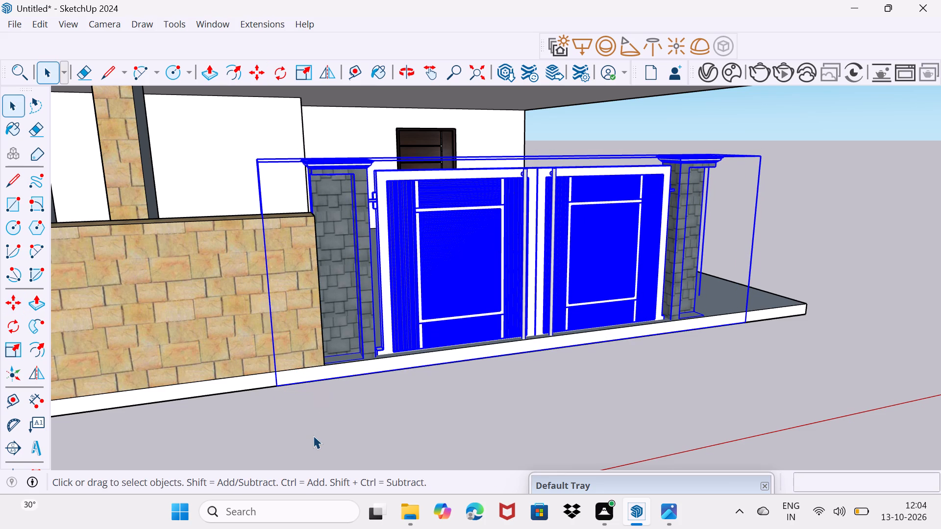
{"action": "key", "text": "space"}
{"action": "left_click_drag", "start_coordinate": [316, 440], "coordinate": [326, 413]}
Draw the compound wall's inner outline on the parking floor, from the free pillar's base corner parallel to the front and side edges, ending at the house wall.
{"action": "scroll", "coordinate": [333, 423], "scroll_direction": "down", "scroll_amount": 2}
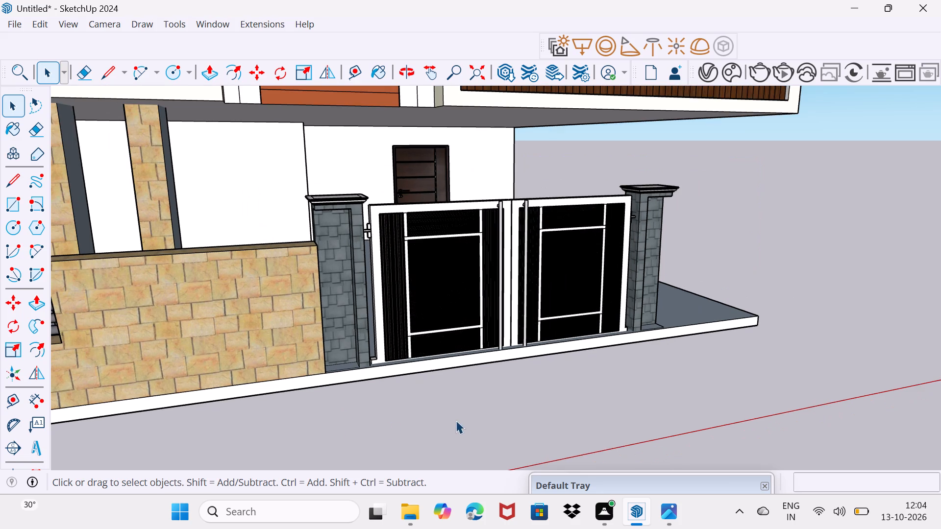
{"action": "middle_click_drag", "start_coordinate": [463, 420], "coordinate": [408, 443]}
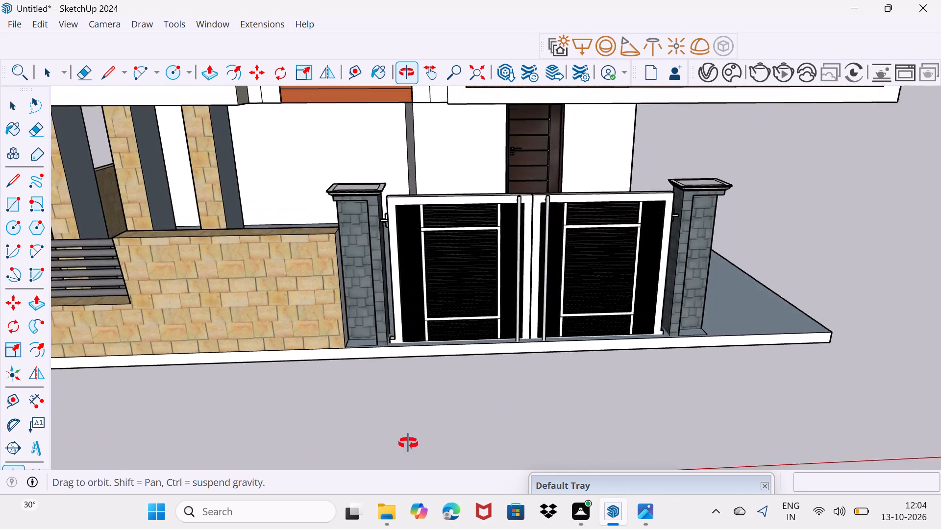
{"action": "middle_click_drag", "start_coordinate": [408, 443], "coordinate": [238, 404]}
{"action": "scroll", "coordinate": [258, 401], "scroll_direction": "down", "scroll_amount": 7}
{"action": "scroll", "coordinate": [573, 419], "scroll_direction": "up", "scroll_amount": 3}
{"action": "middle_click_drag", "start_coordinate": [573, 418], "coordinate": [530, 431]}
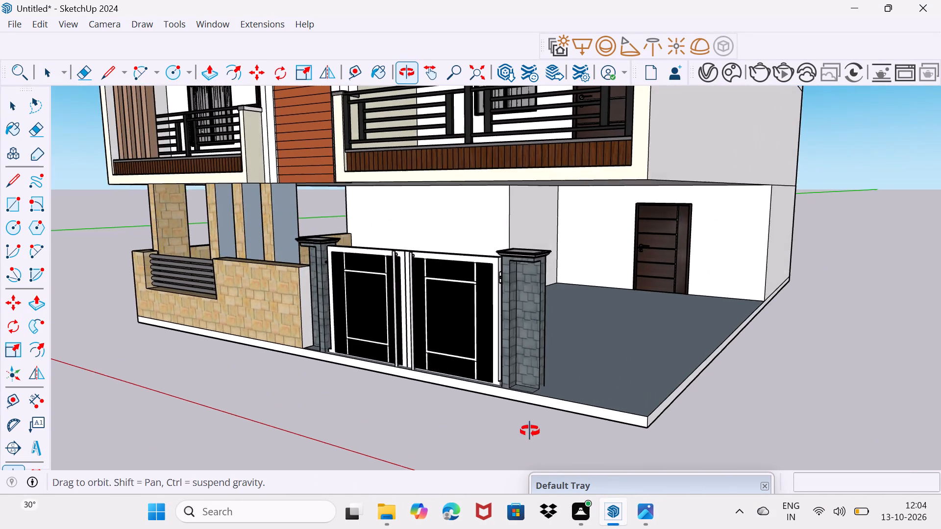
{"action": "middle_click_drag", "start_coordinate": [530, 431], "coordinate": [521, 434]}
{"action": "left_click", "coordinate": [533, 422]}
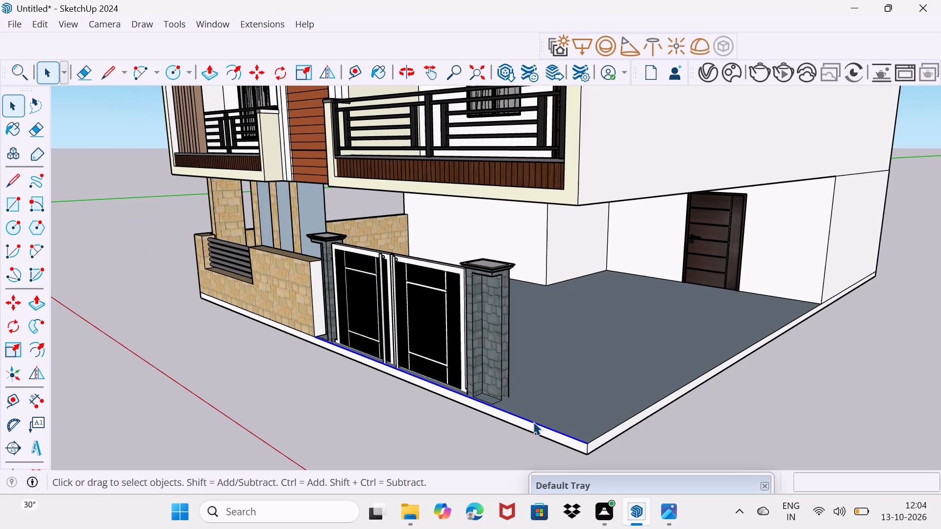
{"action": "scroll", "coordinate": [533, 422], "scroll_direction": "up", "scroll_amount": 6}
{"action": "key", "text": "space"}
{"action": "type", "text": "l"}
{"action": "left_click", "coordinate": [493, 379]}
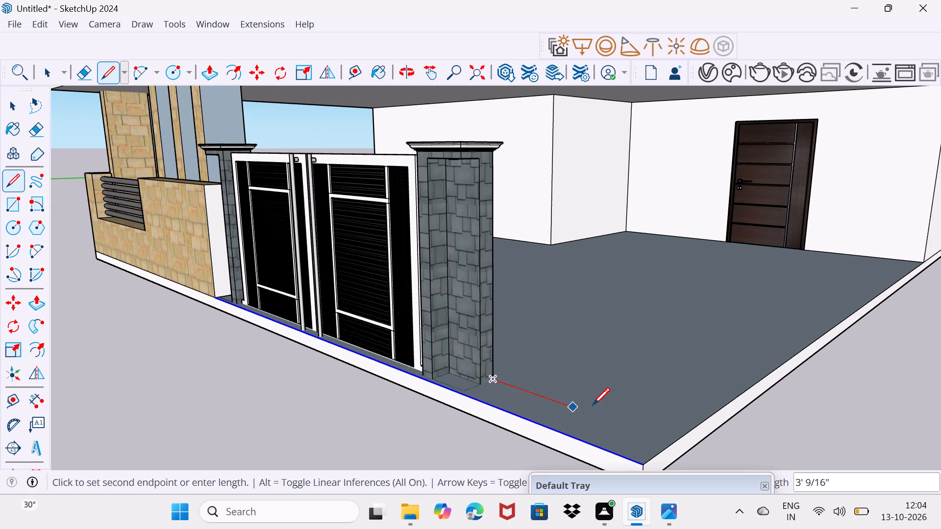
{"action": "left_click", "coordinate": [636, 436]}
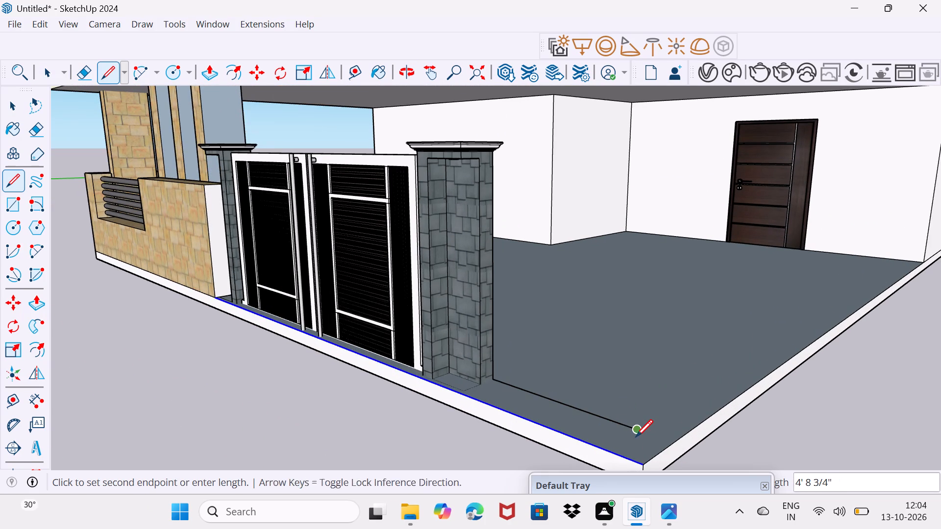
{"action": "left_click", "coordinate": [903, 261]}
{"action": "key", "text": "space"}
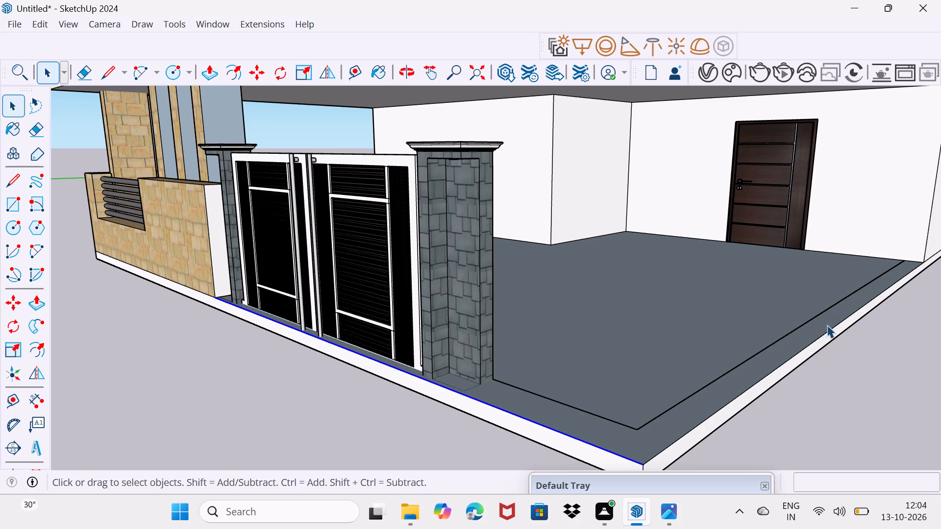
Close the wall outline with a line about 1' 4" long from the pillar's base corner to the floor's front edge.
{"action": "left_click", "coordinate": [818, 331]}
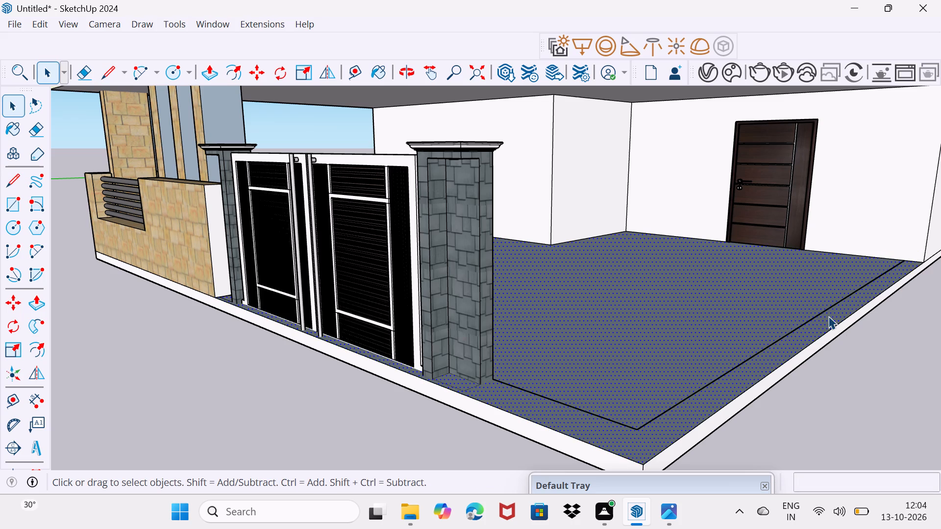
{"action": "scroll", "coordinate": [501, 394], "scroll_direction": "up", "scroll_amount": 10}
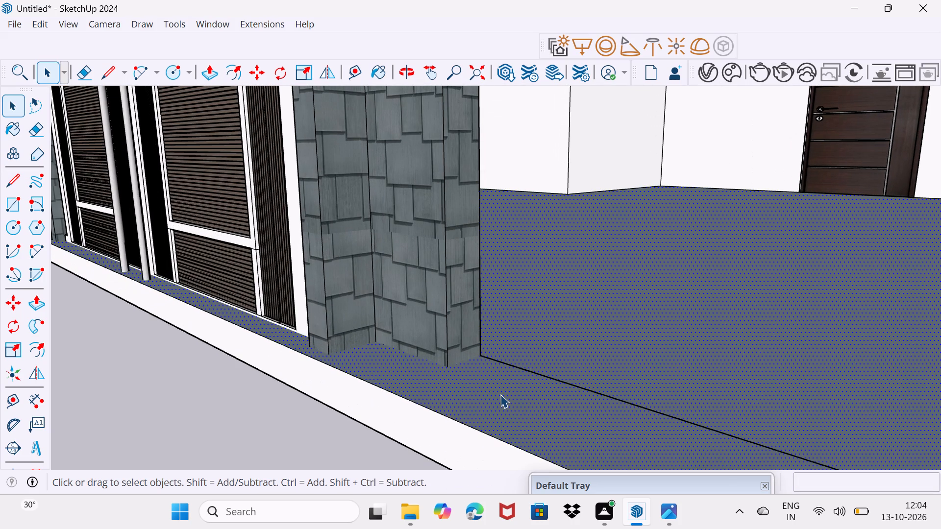
{"action": "key", "text": "semicolon"}
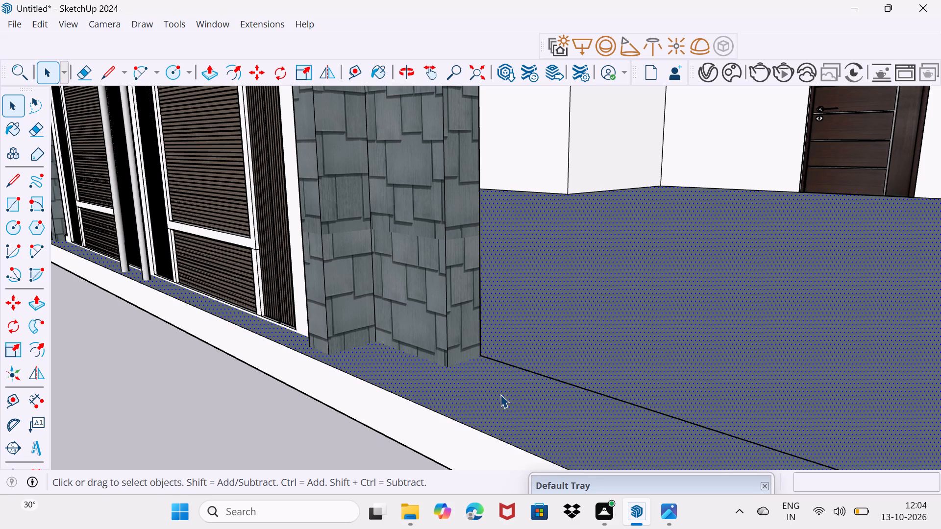
{"action": "key", "text": "Escape"}
{"action": "left_click_drag", "start_coordinate": [500, 394], "coordinate": [502, 386]}
{"action": "key", "text": "l"}
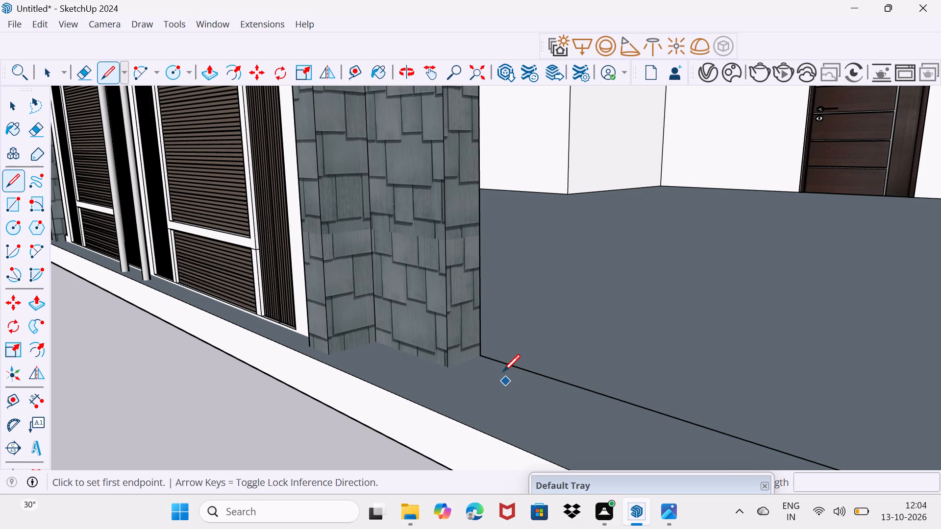
{"action": "left_click", "coordinate": [482, 358]}
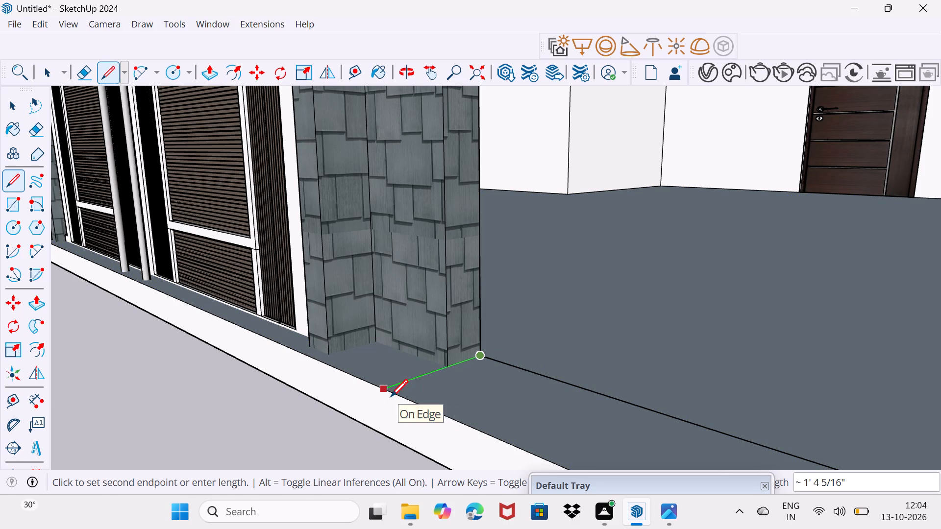
{"action": "left_click", "coordinate": [391, 396]}
{"action": "key", "text": "space"}
Push/Pull the L-shaped floor strip beside the gate up 5' to form the compound wall.
{"action": "left_click", "coordinate": [494, 395]}
{"action": "scroll", "coordinate": [494, 394], "scroll_direction": "down", "scroll_amount": 4}
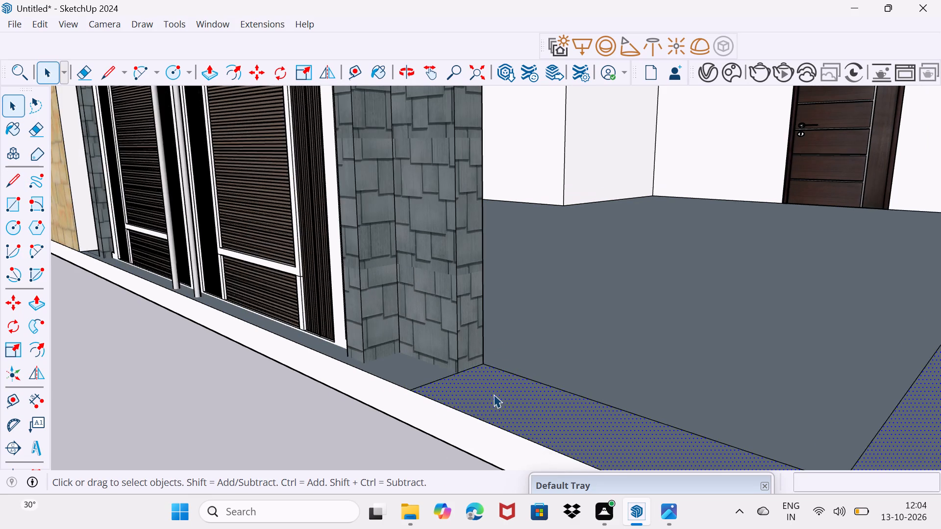
{"action": "scroll", "coordinate": [494, 394], "scroll_direction": "down", "scroll_amount": 3}
{"action": "left_click", "coordinate": [494, 394]}
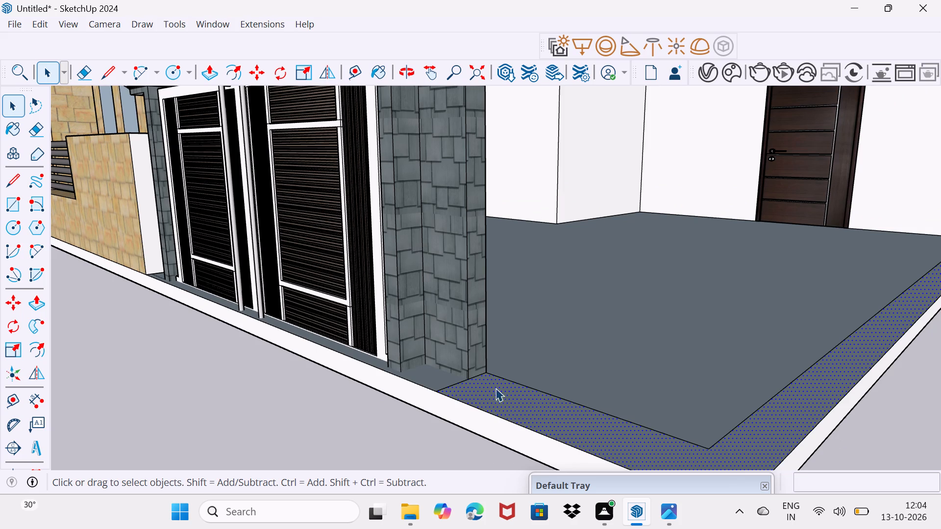
{"action": "key", "text": "p"}
{"action": "left_click", "coordinate": [499, 395]}
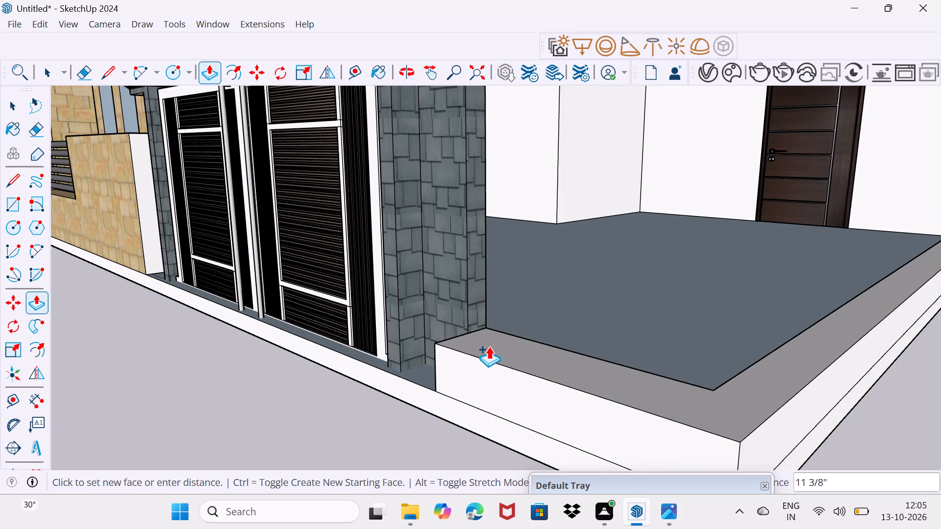
{"action": "type", "text": "5'"}
{"action": "key", "text": "Return"}
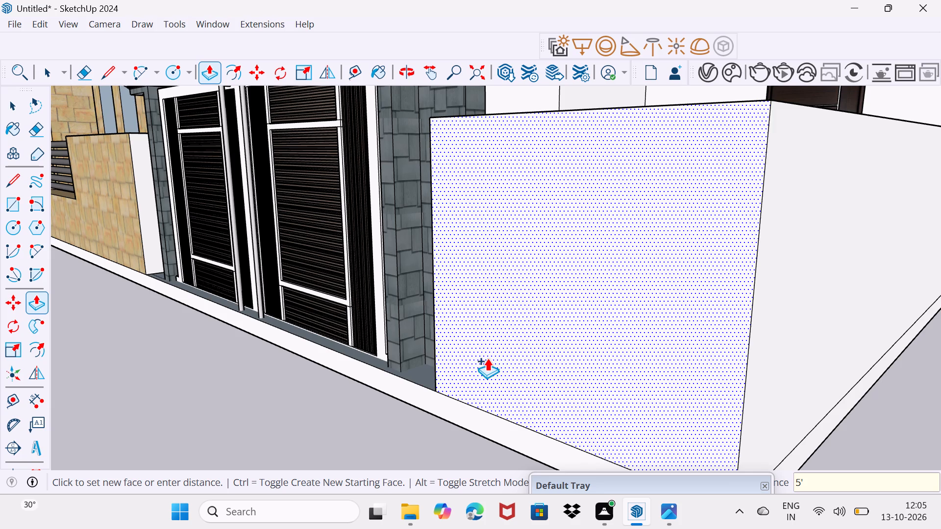
{"action": "scroll", "coordinate": [487, 358], "scroll_direction": "down", "scroll_amount": 2}
{"action": "key", "text": "space"}
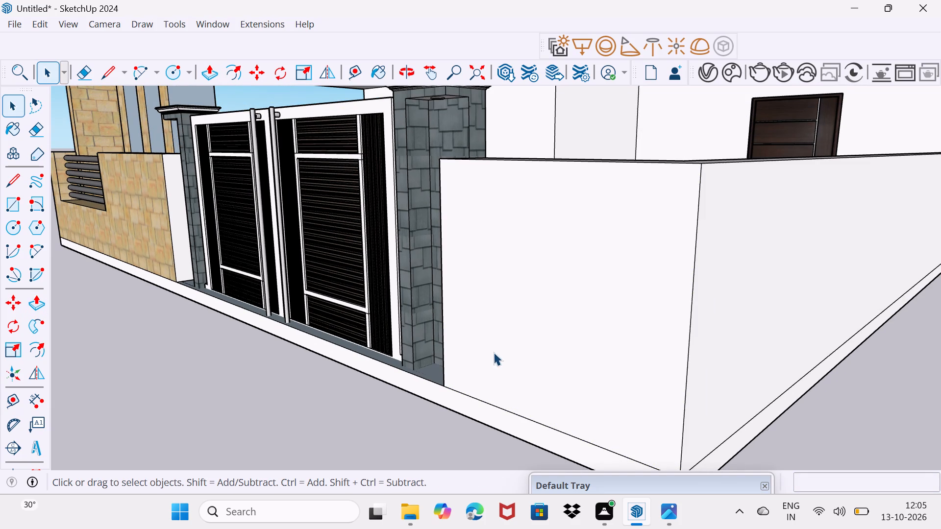
{"action": "left_click_drag", "start_coordinate": [494, 352], "coordinate": [500, 338]}
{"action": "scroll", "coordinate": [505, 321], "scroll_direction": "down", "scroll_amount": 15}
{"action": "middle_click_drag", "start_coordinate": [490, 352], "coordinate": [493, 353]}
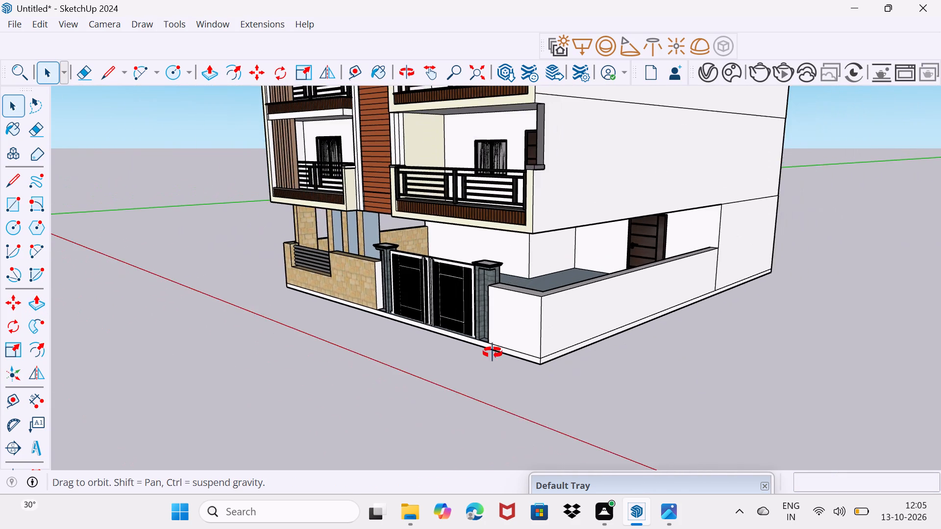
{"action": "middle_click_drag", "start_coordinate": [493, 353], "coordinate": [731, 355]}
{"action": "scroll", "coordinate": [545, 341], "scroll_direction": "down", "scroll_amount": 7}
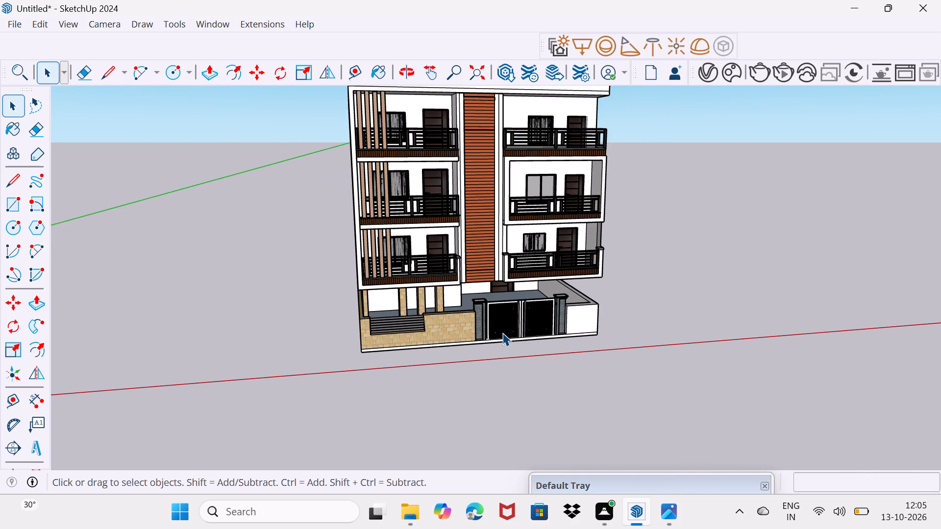
Examine the full front facade with the fitted gate and the new compound wall from several angles.
{"action": "middle_click_drag", "start_coordinate": [502, 333], "coordinate": [479, 419]}
{"action": "middle_click_drag", "start_coordinate": [477, 419], "coordinate": [486, 364]}
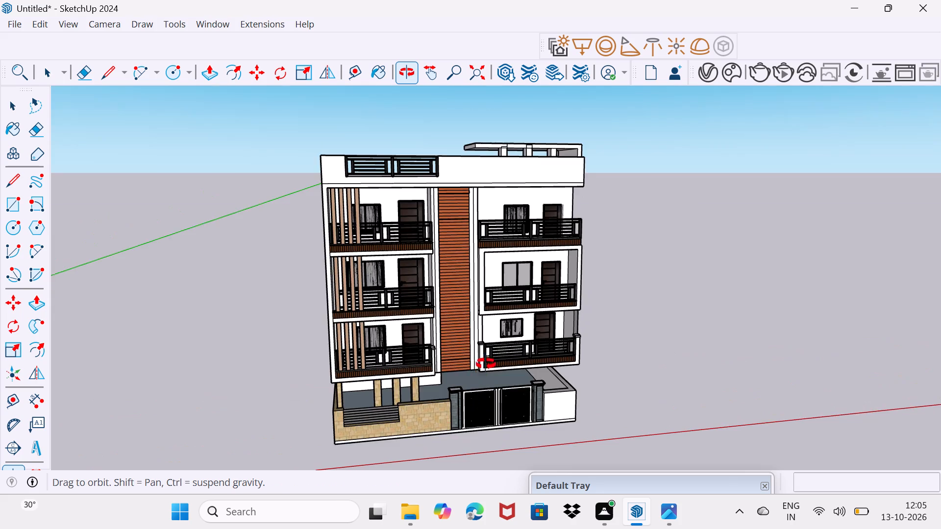
{"action": "middle_click_drag", "start_coordinate": [486, 364], "coordinate": [508, 370]}
{"action": "scroll", "coordinate": [458, 370], "scroll_direction": "up", "scroll_amount": 2}
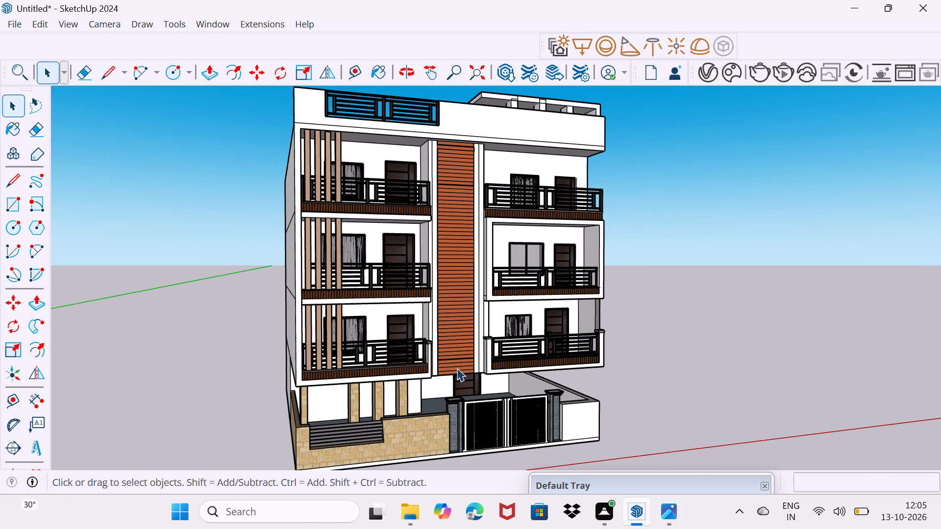
{"action": "middle_click_drag", "start_coordinate": [457, 368], "coordinate": [434, 399]}
{"action": "middle_click_drag", "start_coordinate": [434, 404], "coordinate": [437, 387], "text": "shift"}
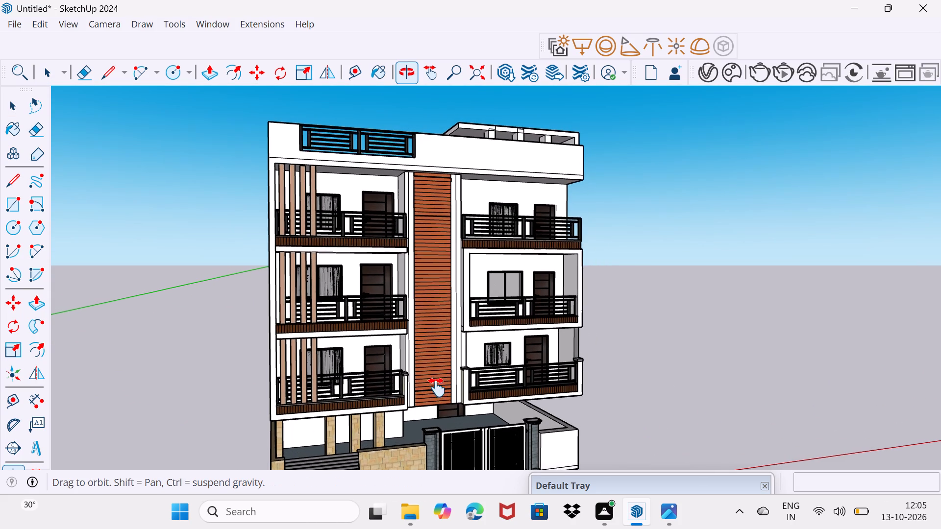
{"action": "middle_click_drag", "start_coordinate": [437, 387], "coordinate": [436, 393], "text": "shift"}
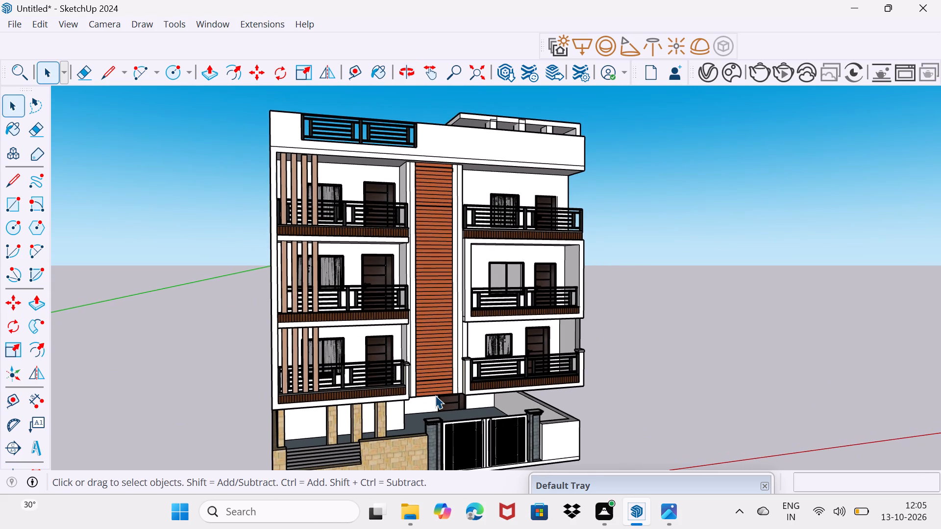
Save the model in the Documents folder as Untitled, in the SketchUp Models (*.skp) format.
{"action": "key", "text": "ctrl+s"}
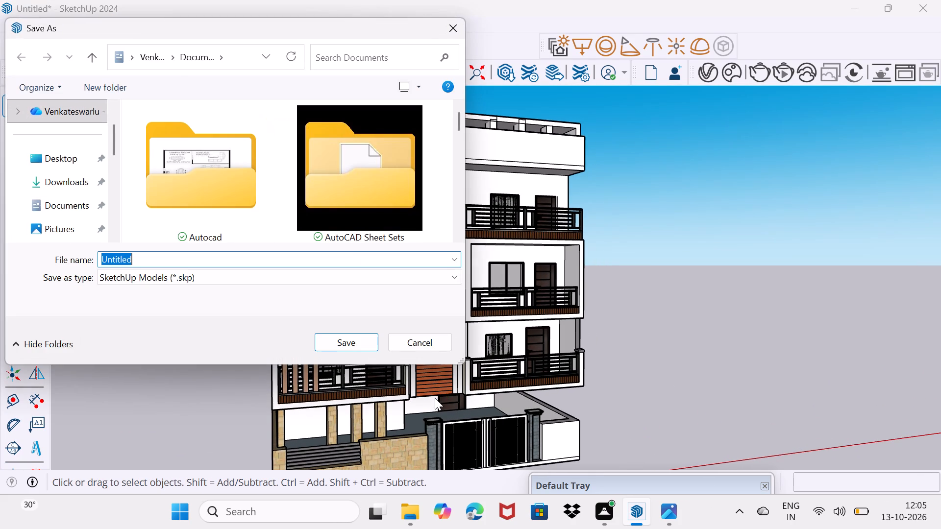
{"action": "left_click", "coordinate": [392, 262]}
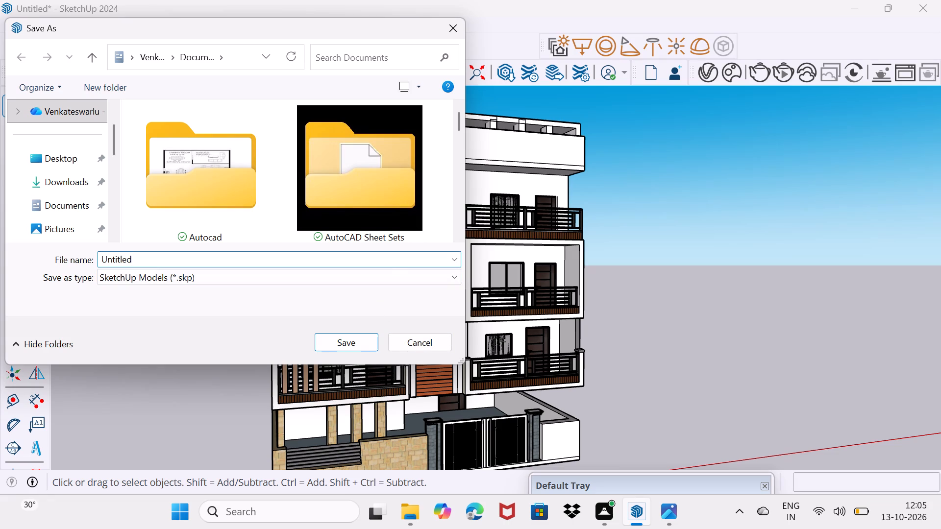
{"action": "left_click", "coordinate": [354, 348]}
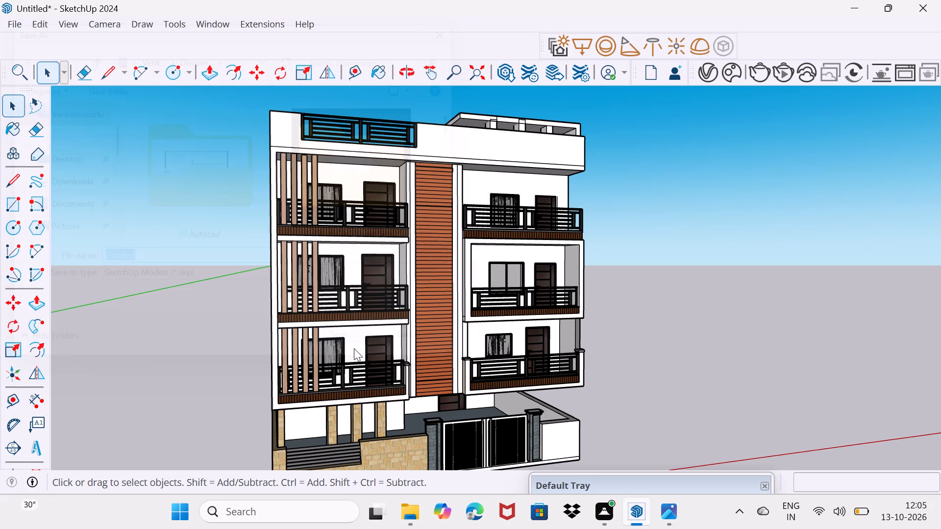